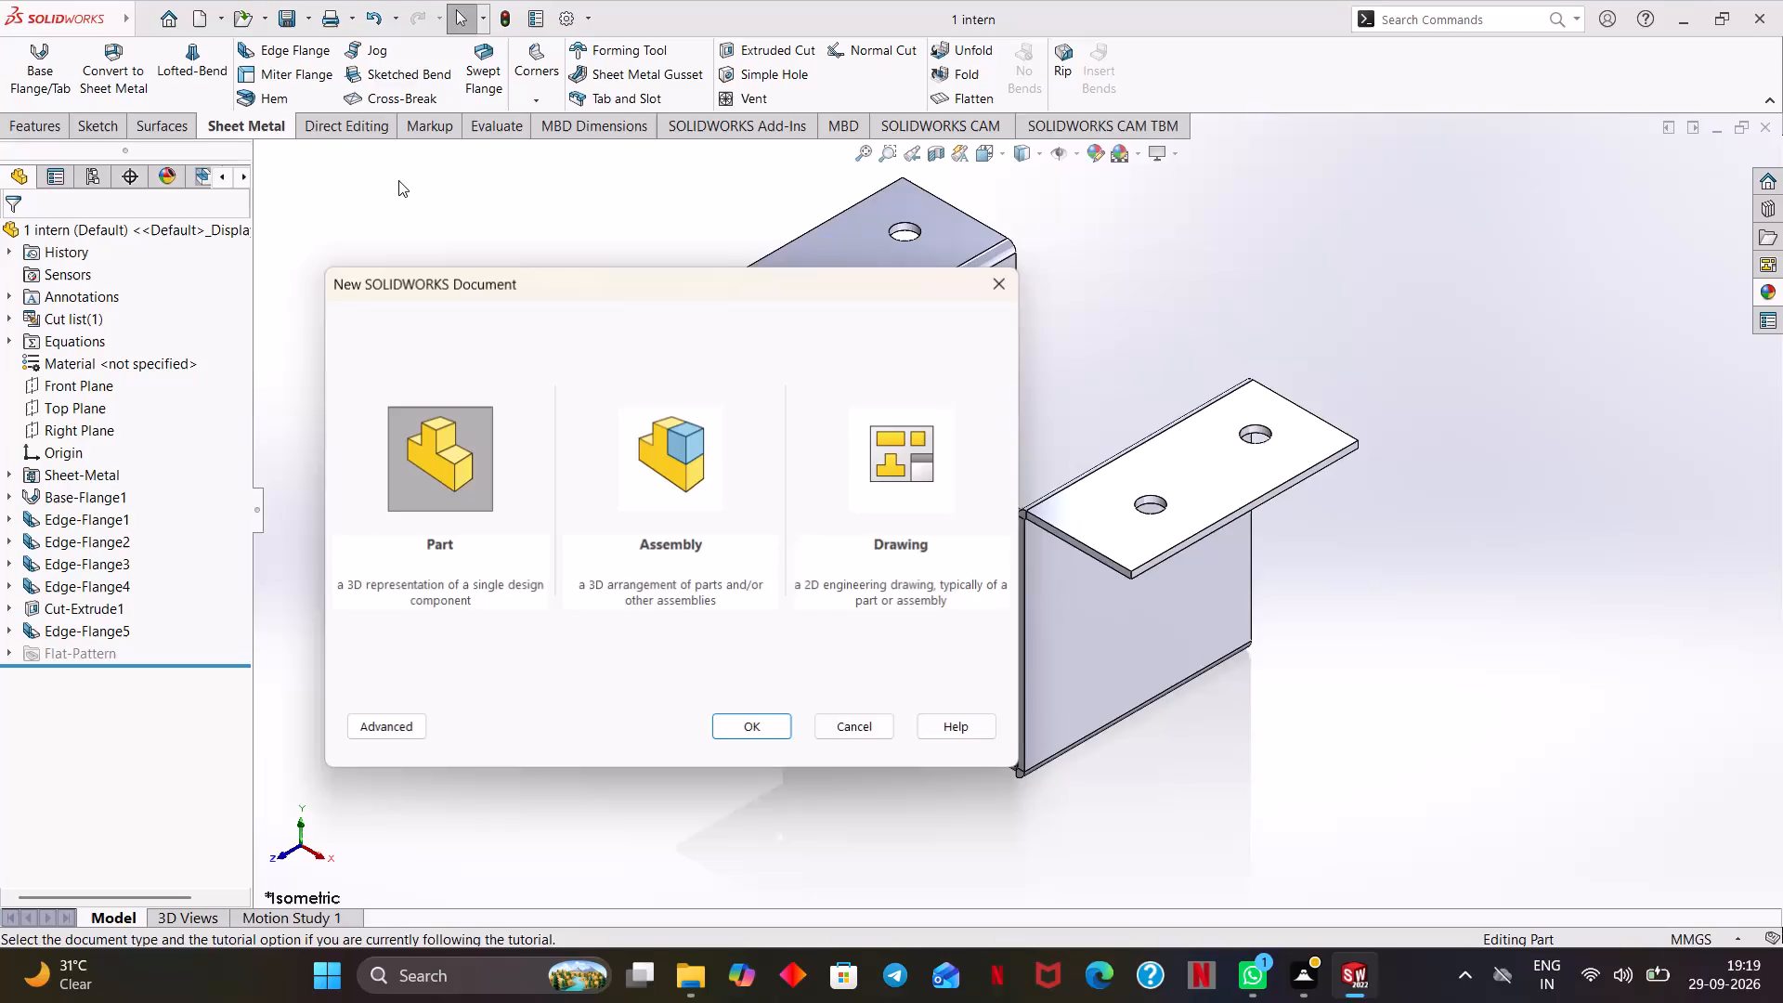
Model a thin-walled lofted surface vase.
Create a new part document.
key("Return")
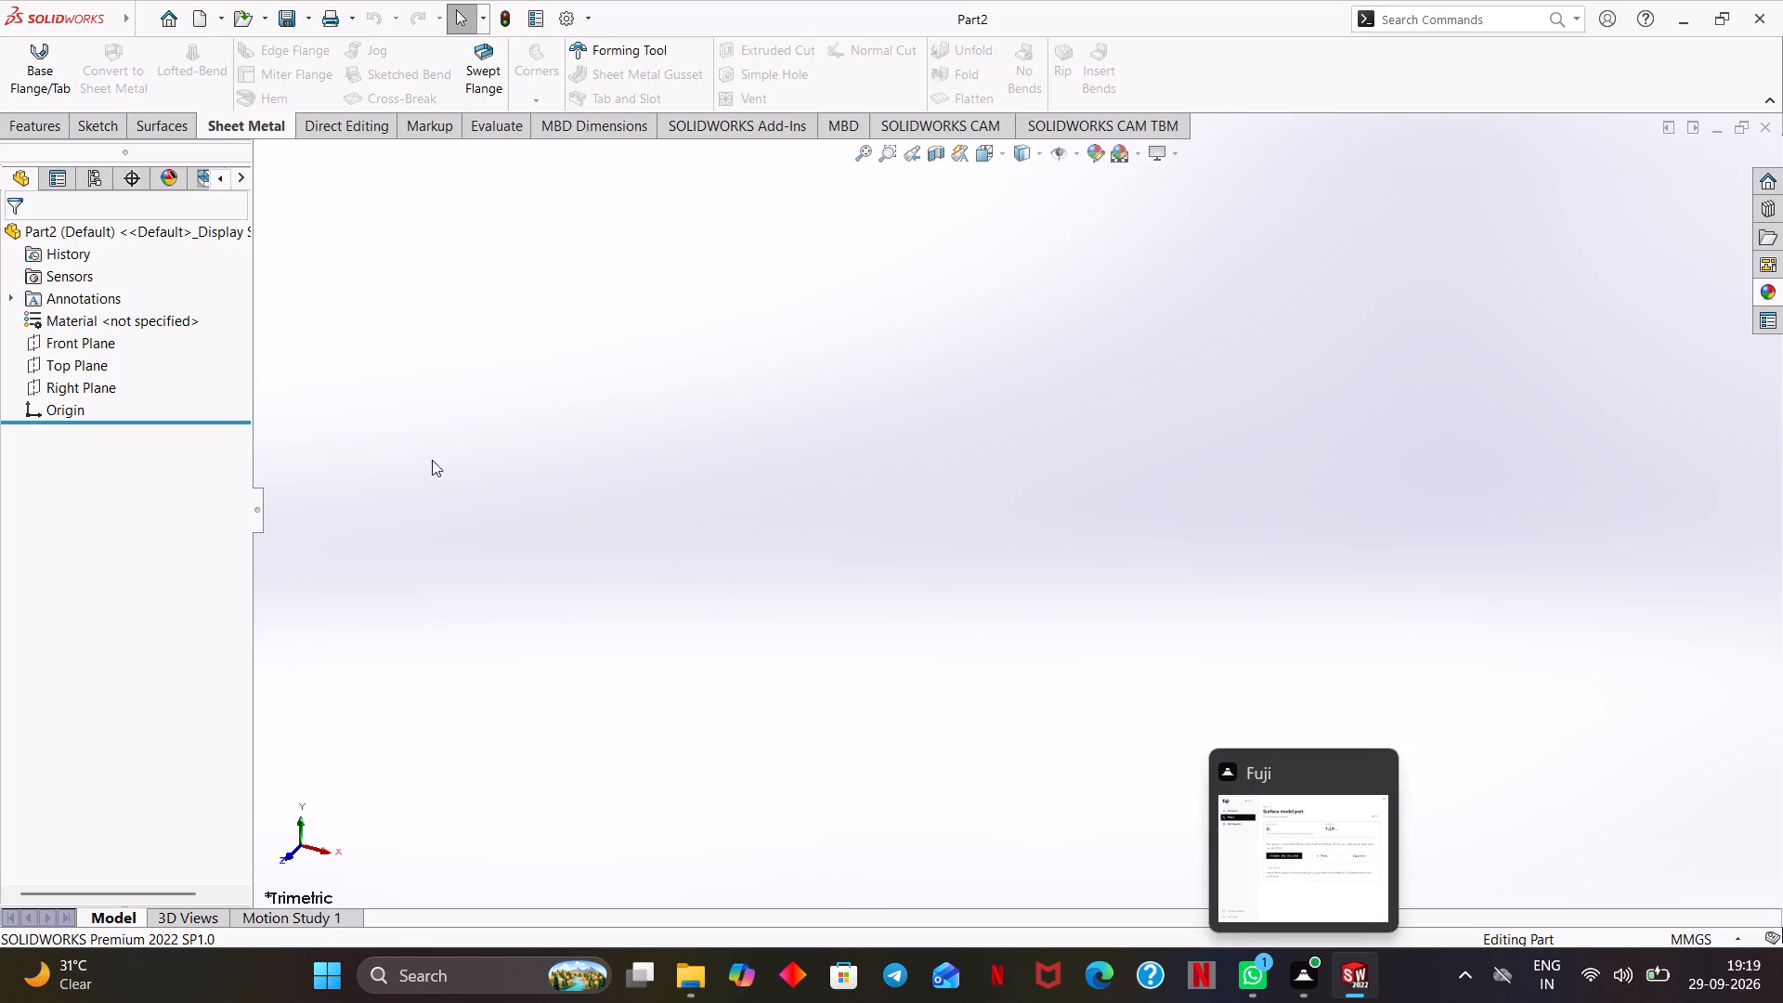
Sketch a circle of about 56 mm radius on the Top Plane, centred on the origin.
left_click(64, 369)
left_click(80, 346)
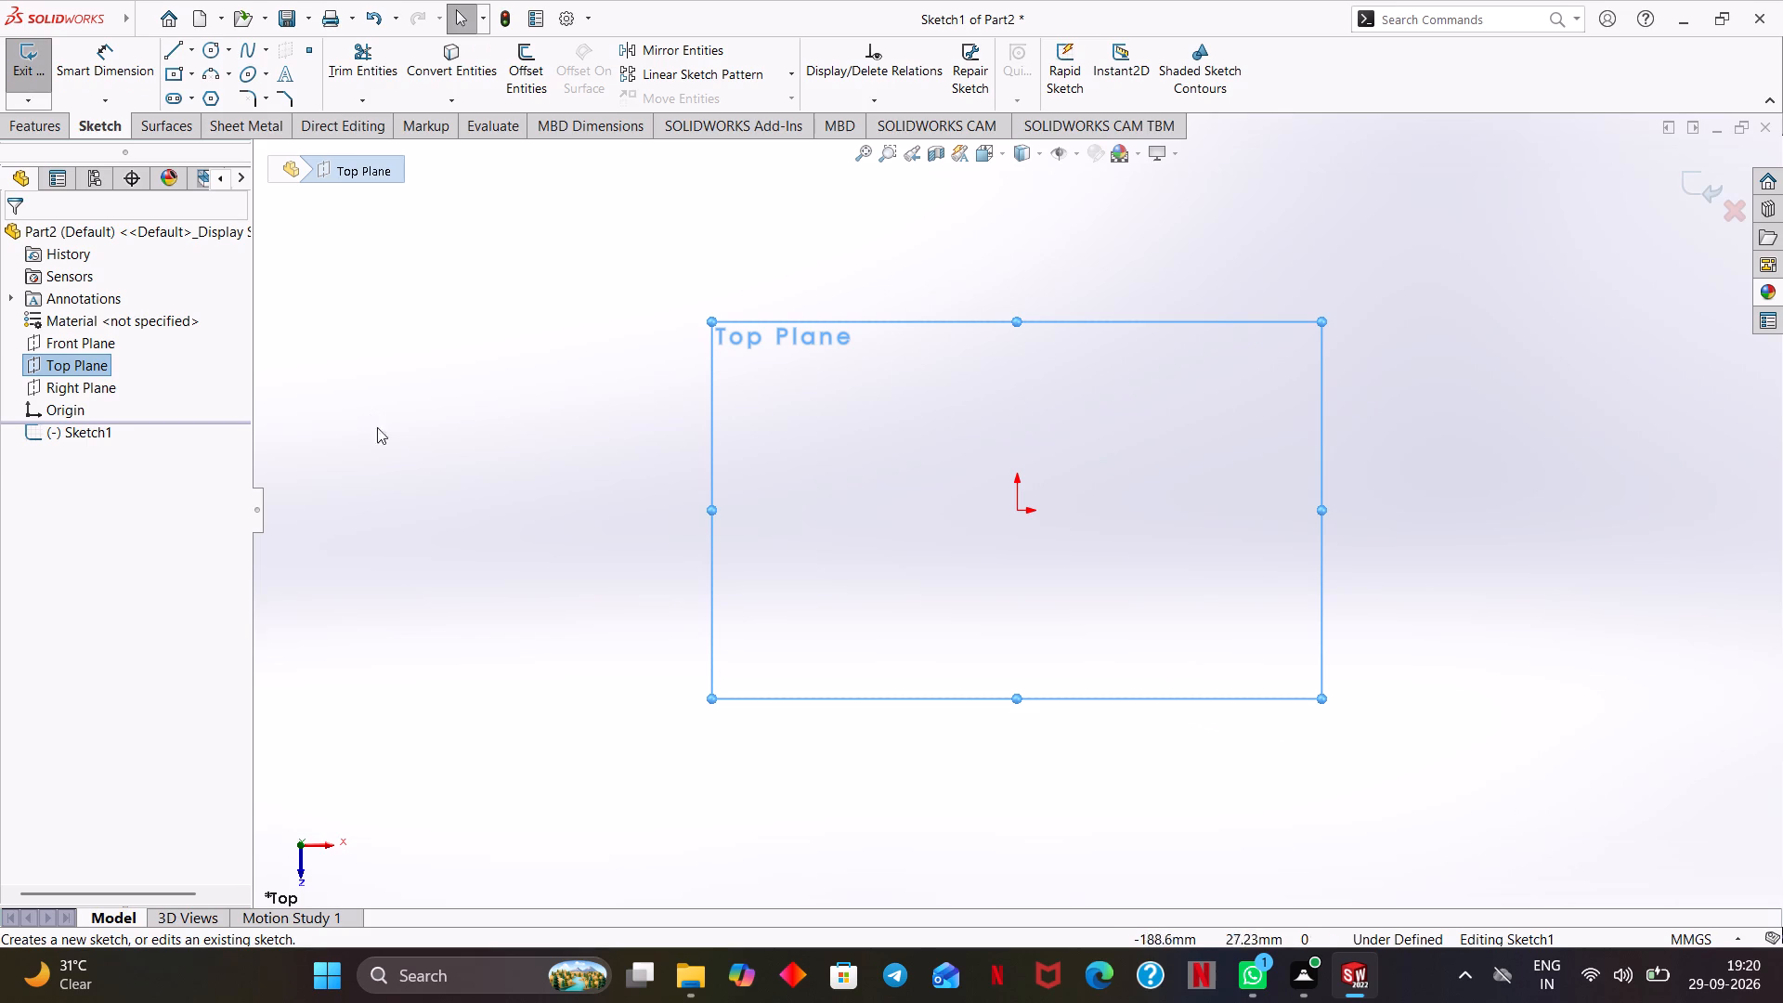
middle_click_drag(502, 522, 493, 522, "ctrl")
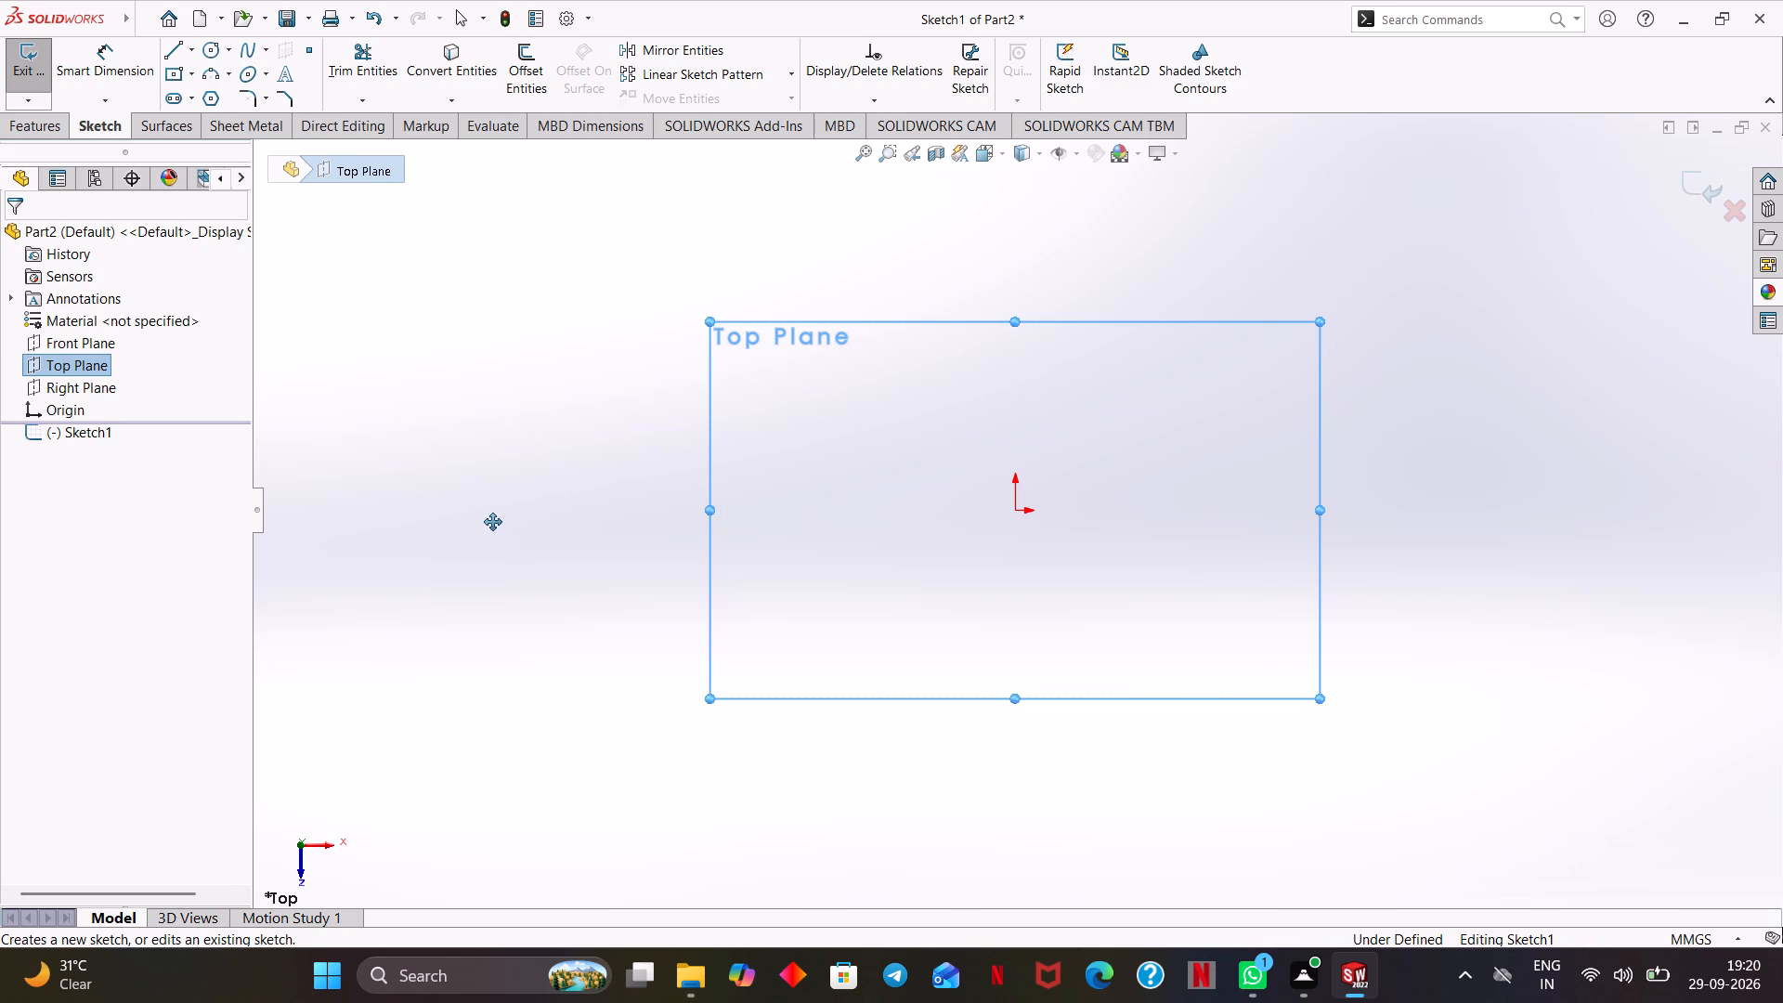
middle_click_drag(493, 522, 426, 509, "ctrl")
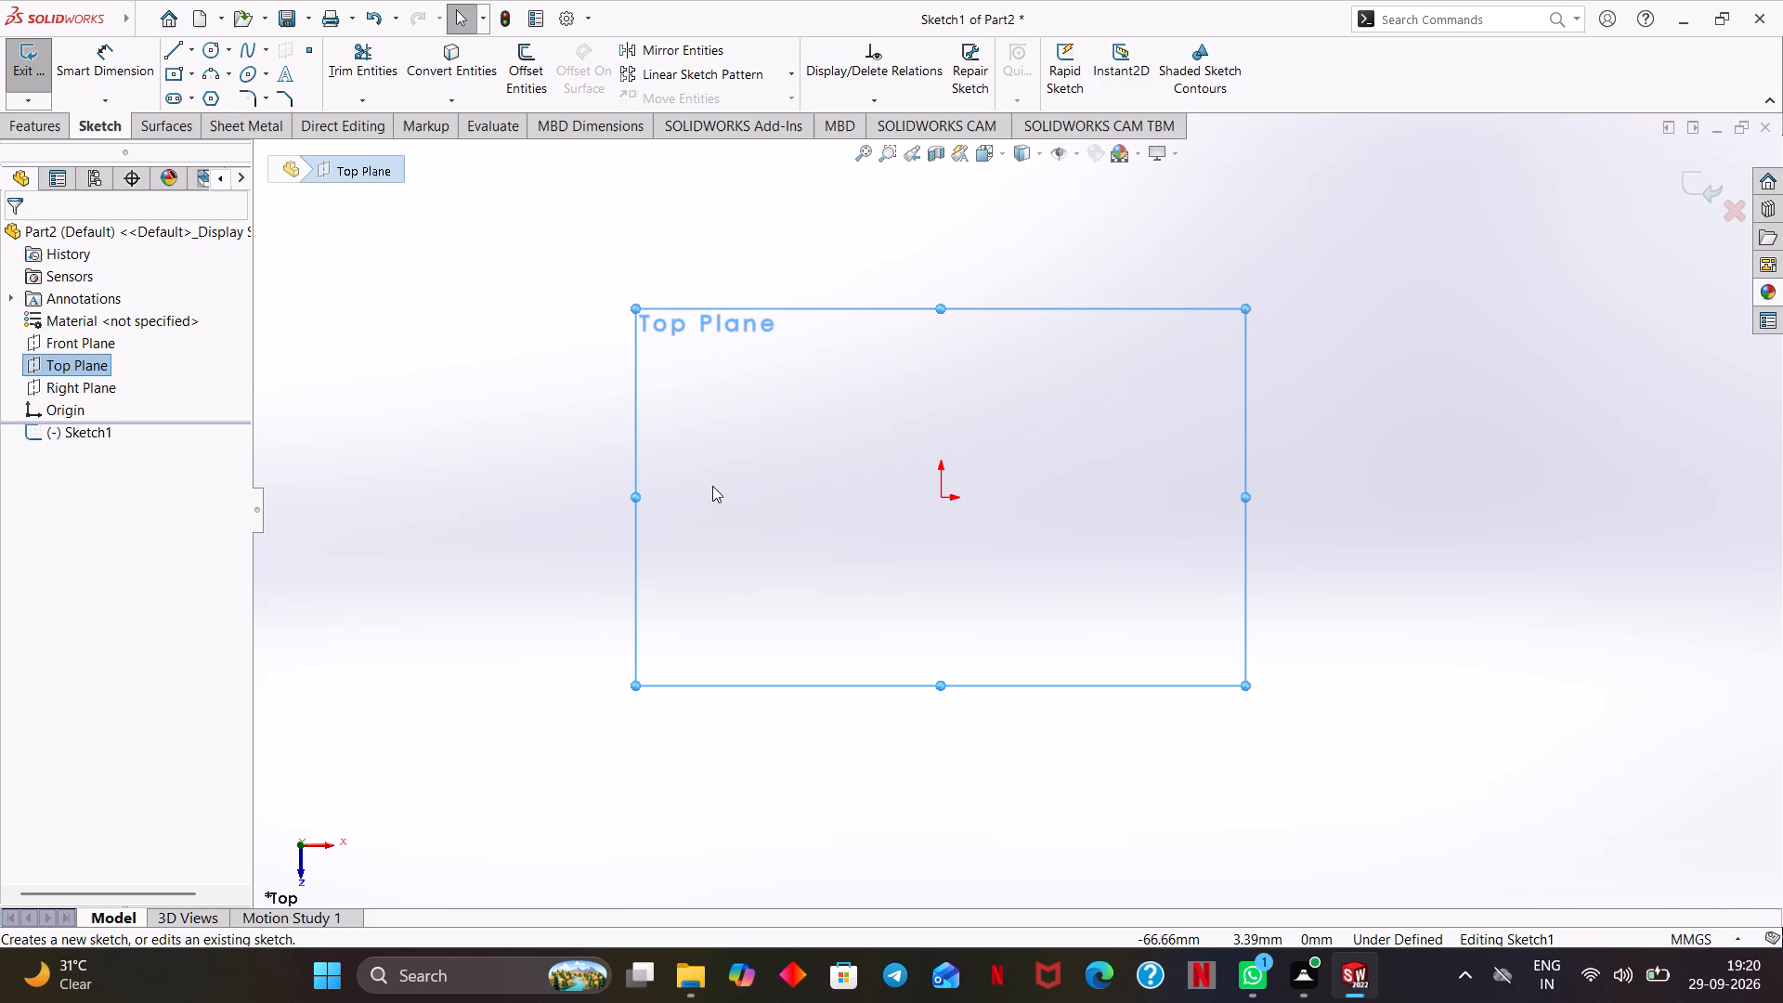
left_click(202, 46)
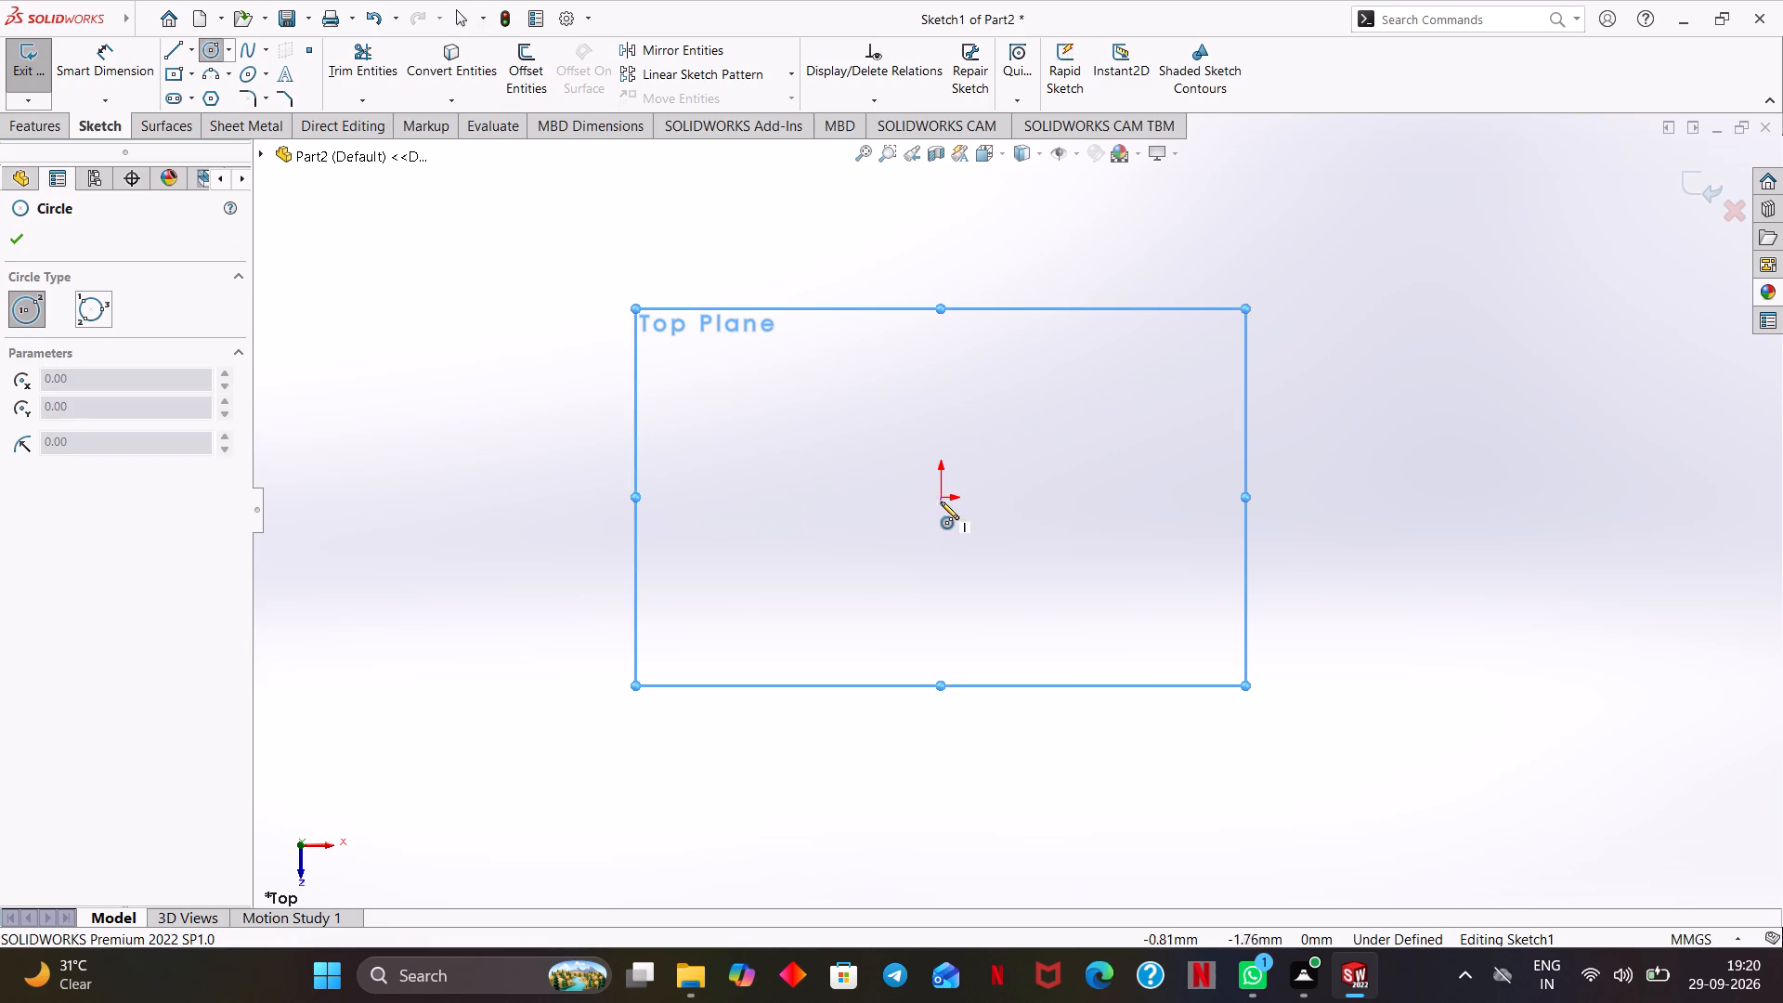
left_click(942, 496)
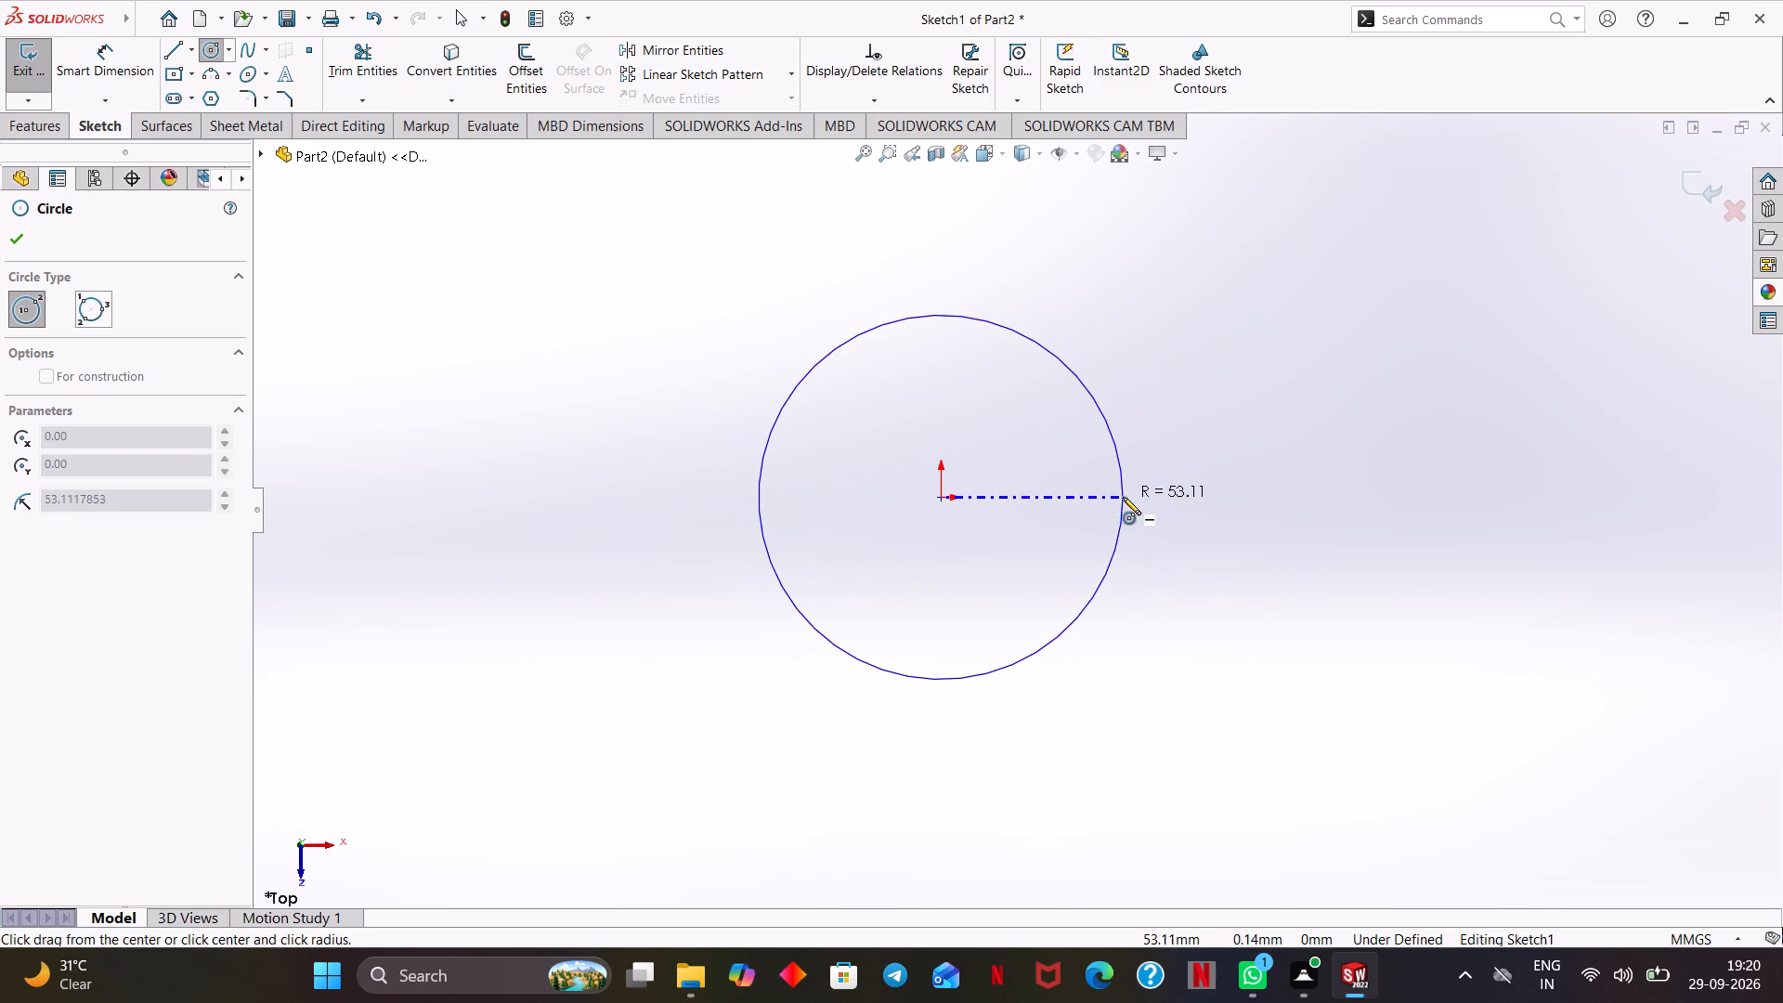
left_click(1134, 495)
Dimension the circle's diameter to 50 mm and close the sketch.
left_click(117, 71)
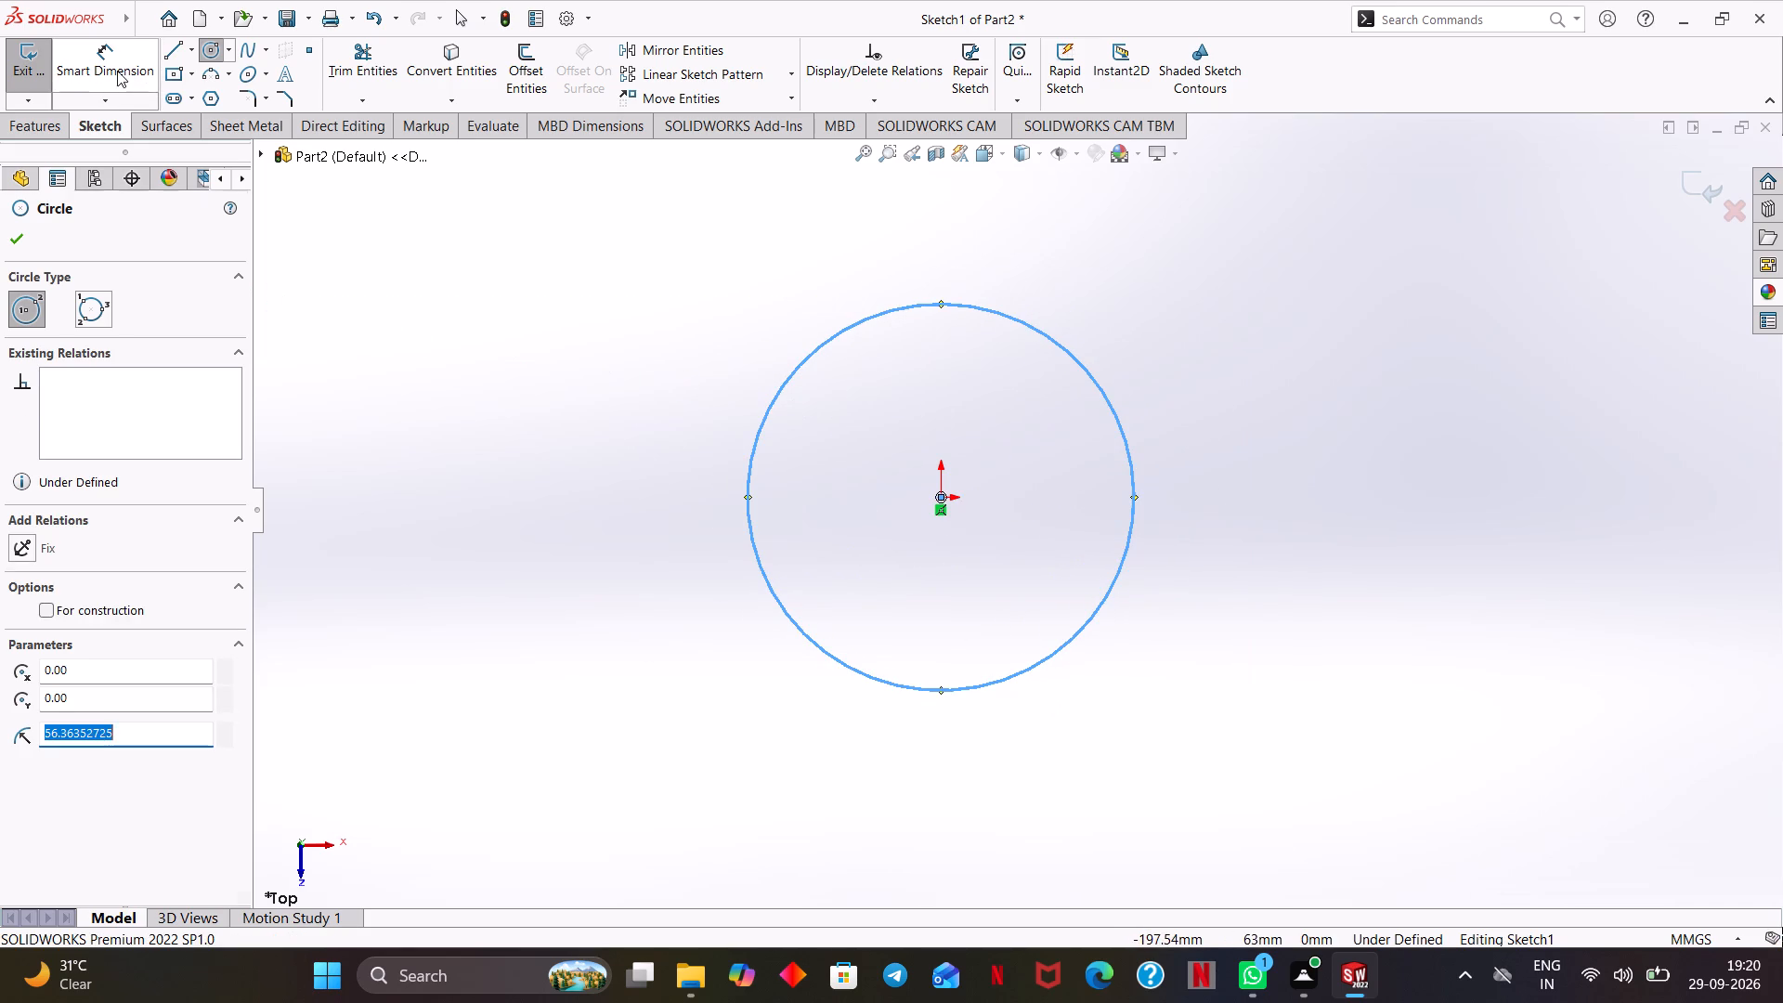
left_click(1123, 438)
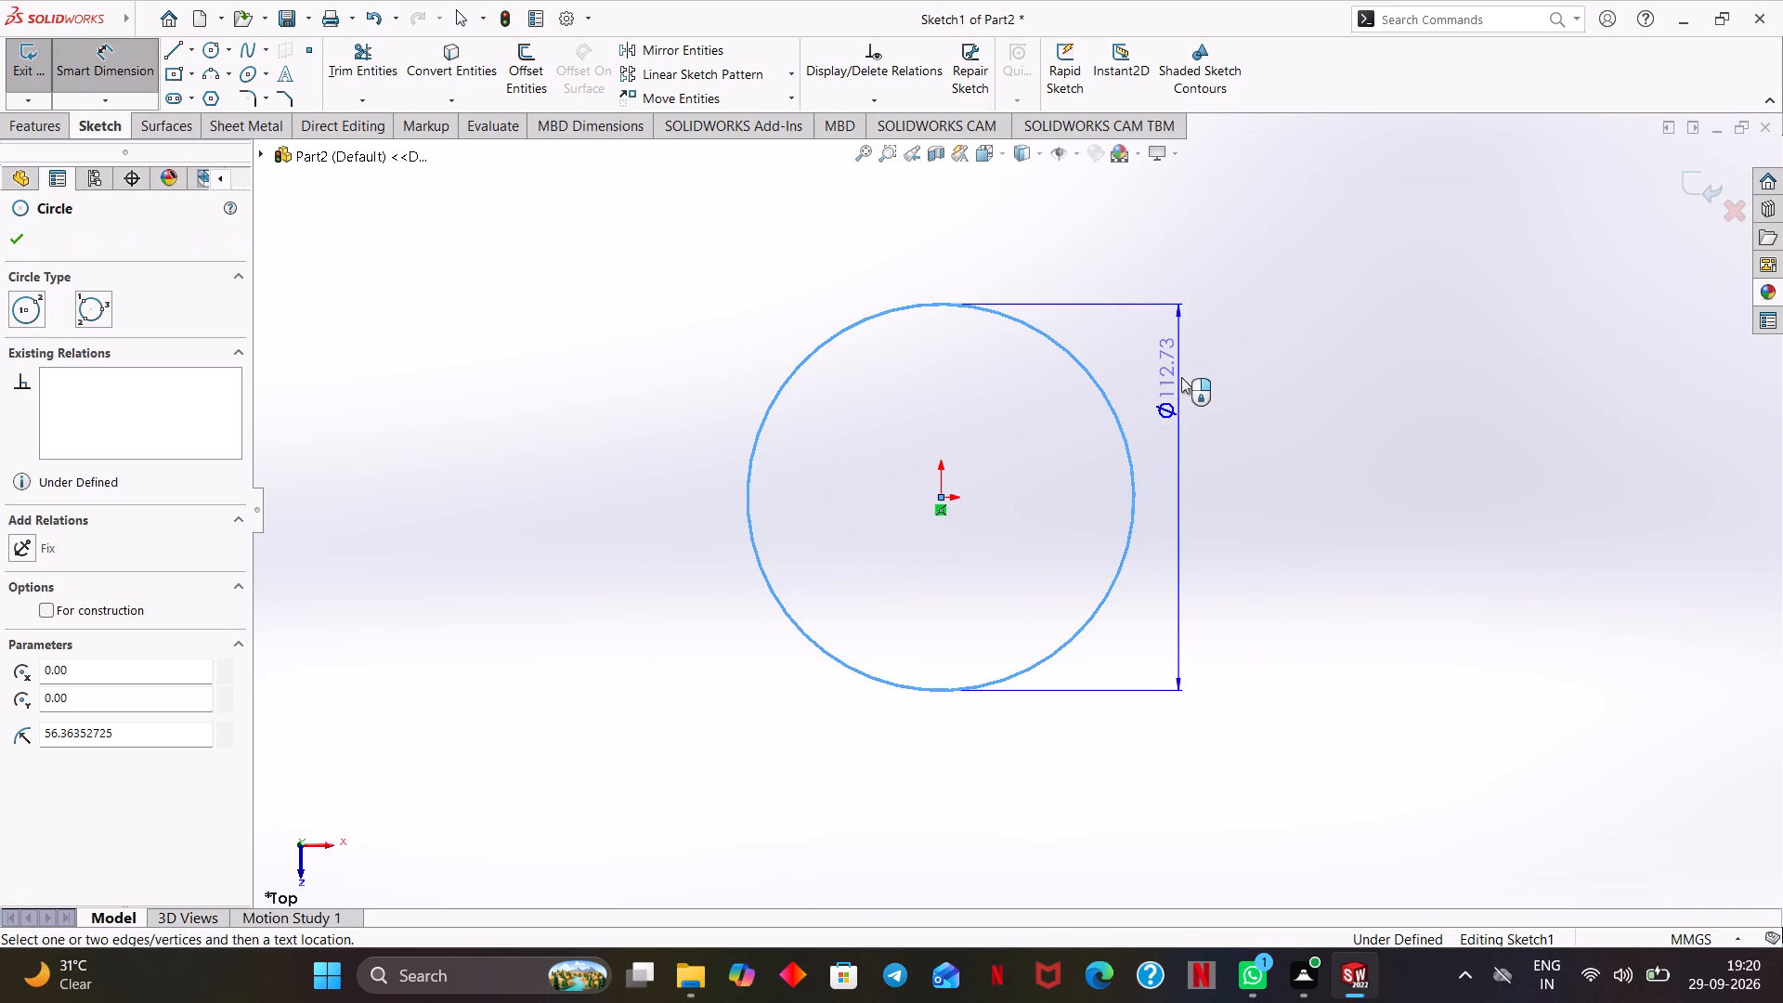
left_click(1243, 290)
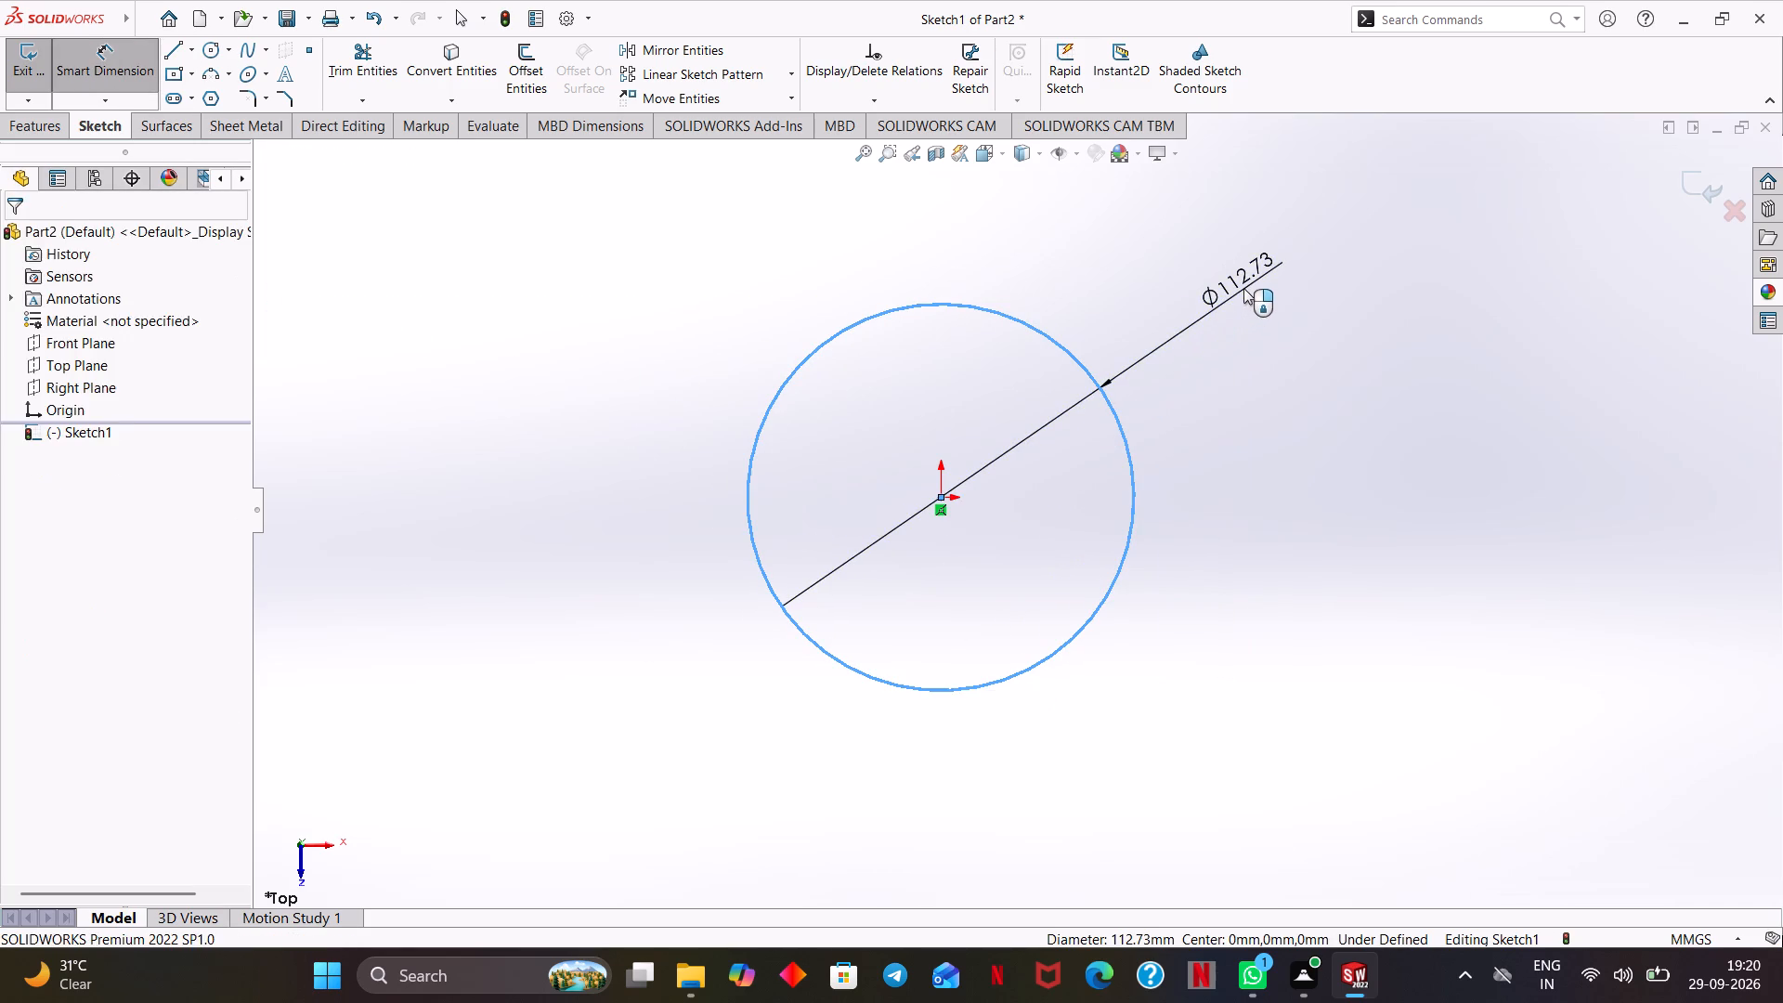
type("50")
key("Return")
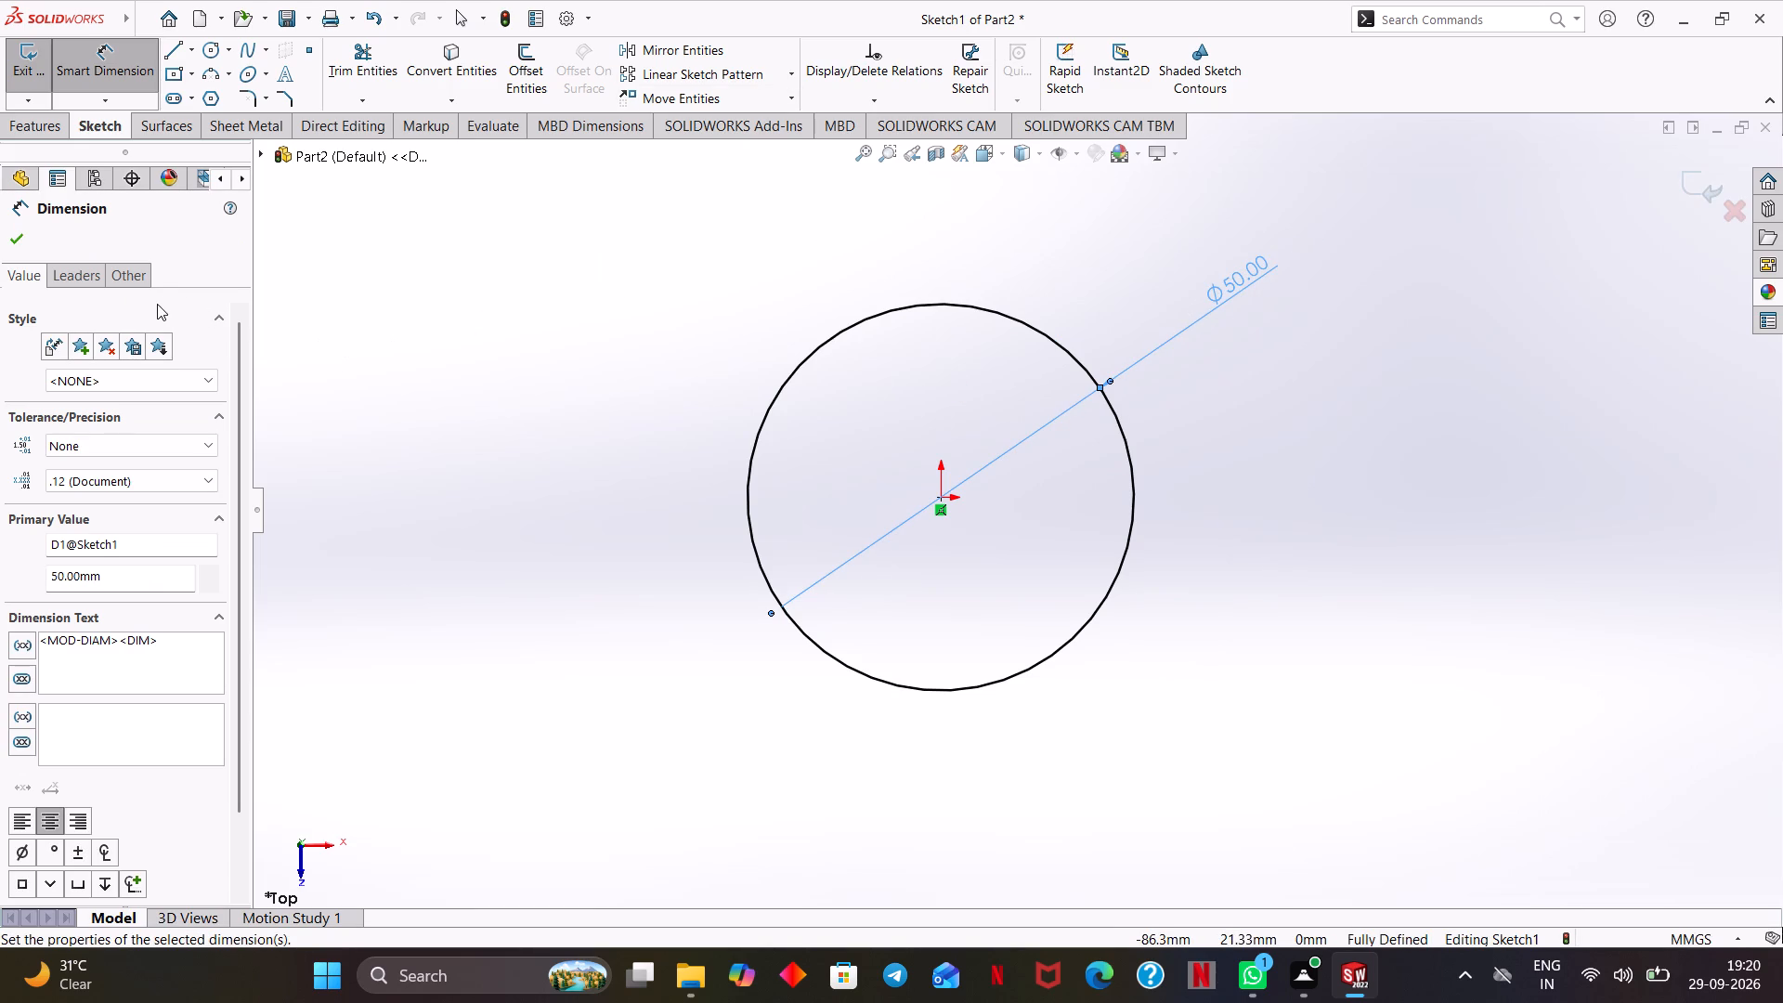
left_click(13, 248)
left_click(184, 128)
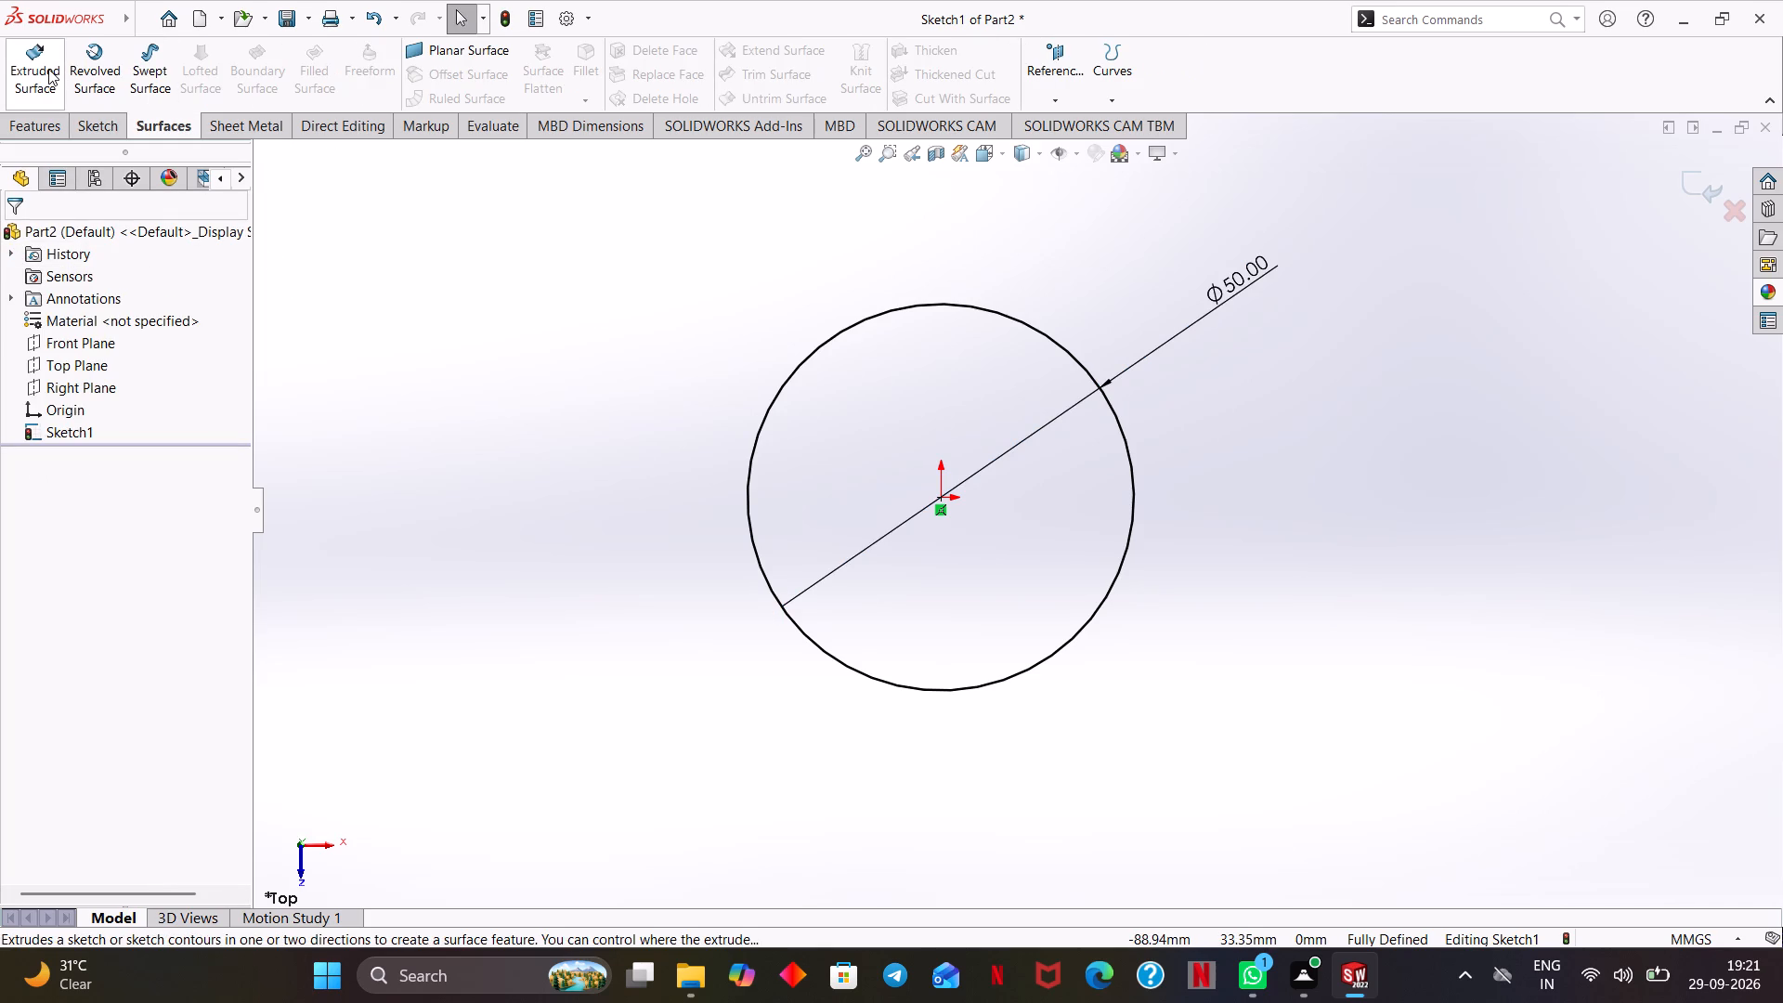
left_click(1687, 192)
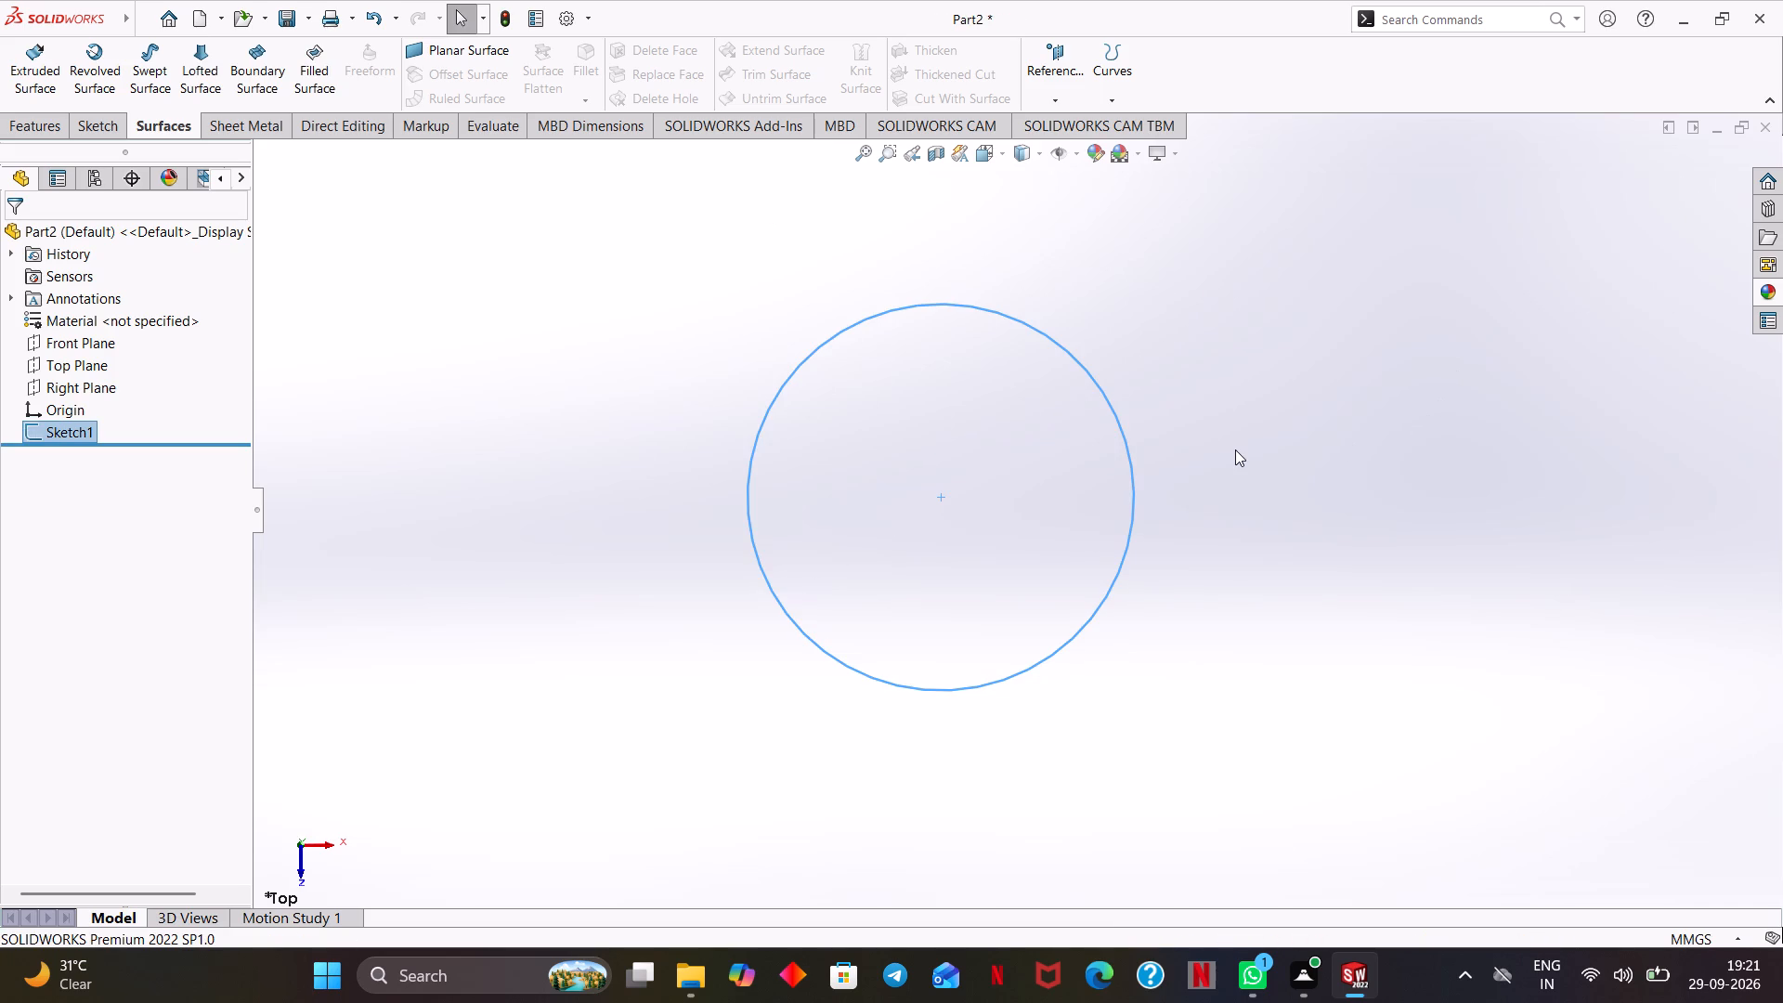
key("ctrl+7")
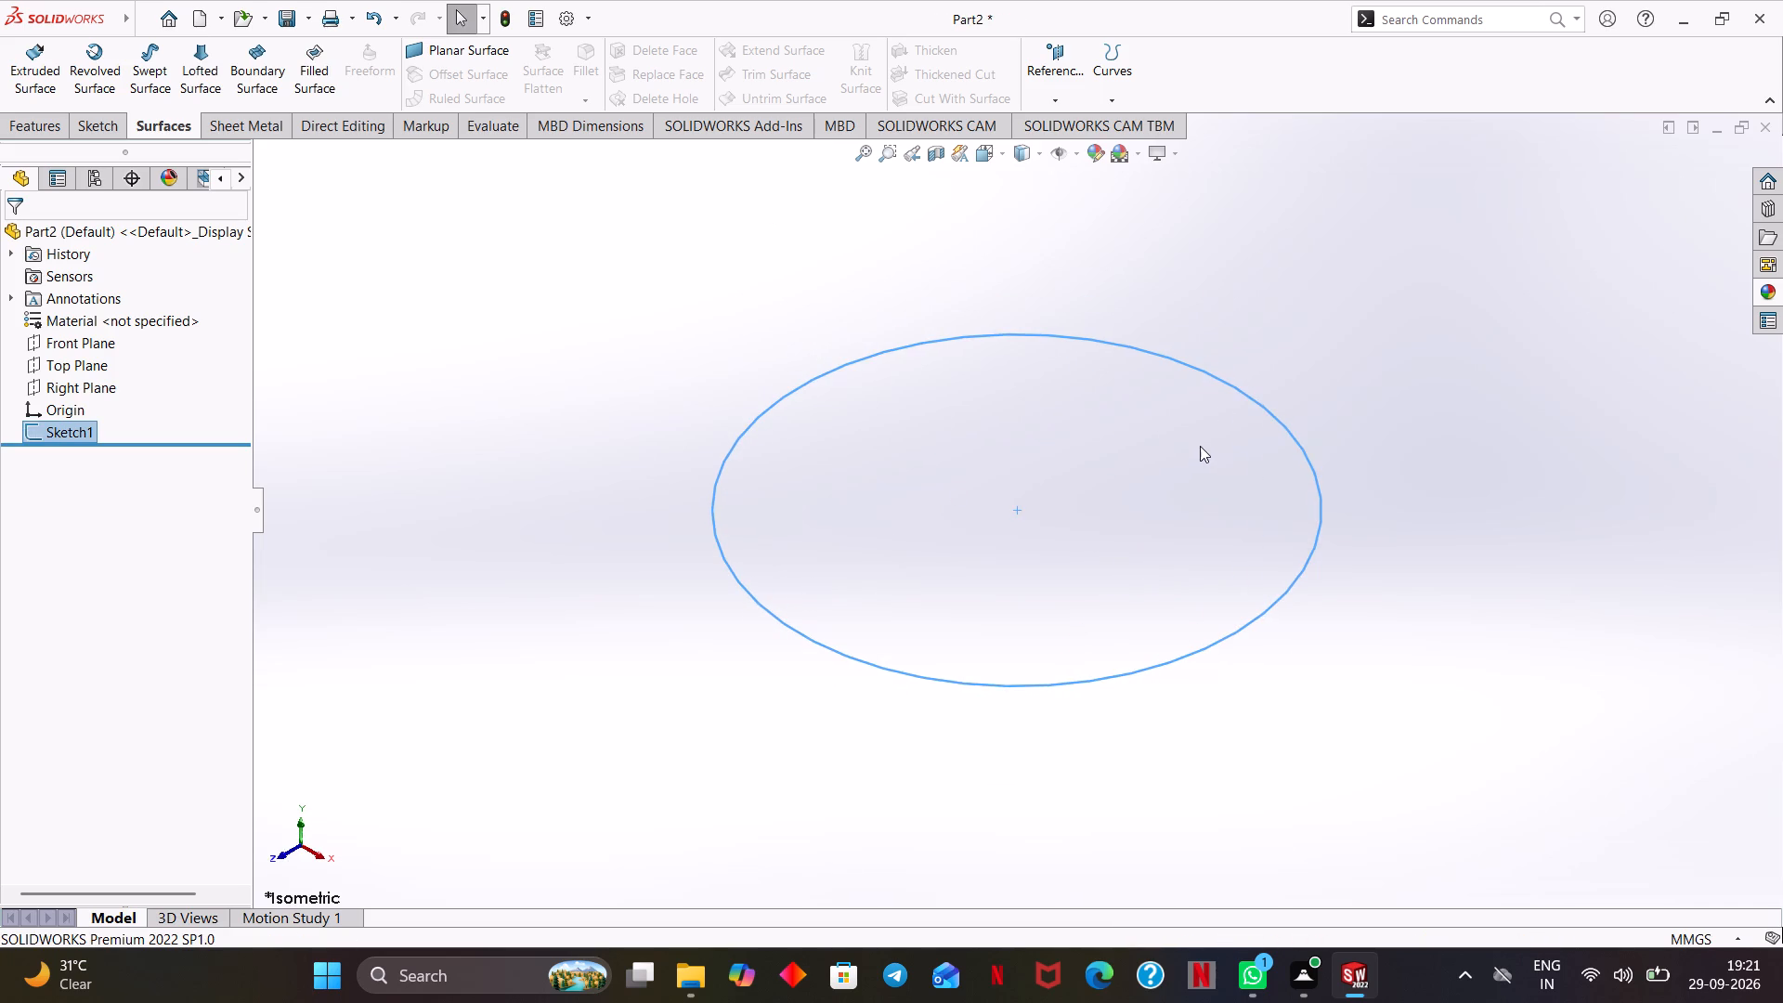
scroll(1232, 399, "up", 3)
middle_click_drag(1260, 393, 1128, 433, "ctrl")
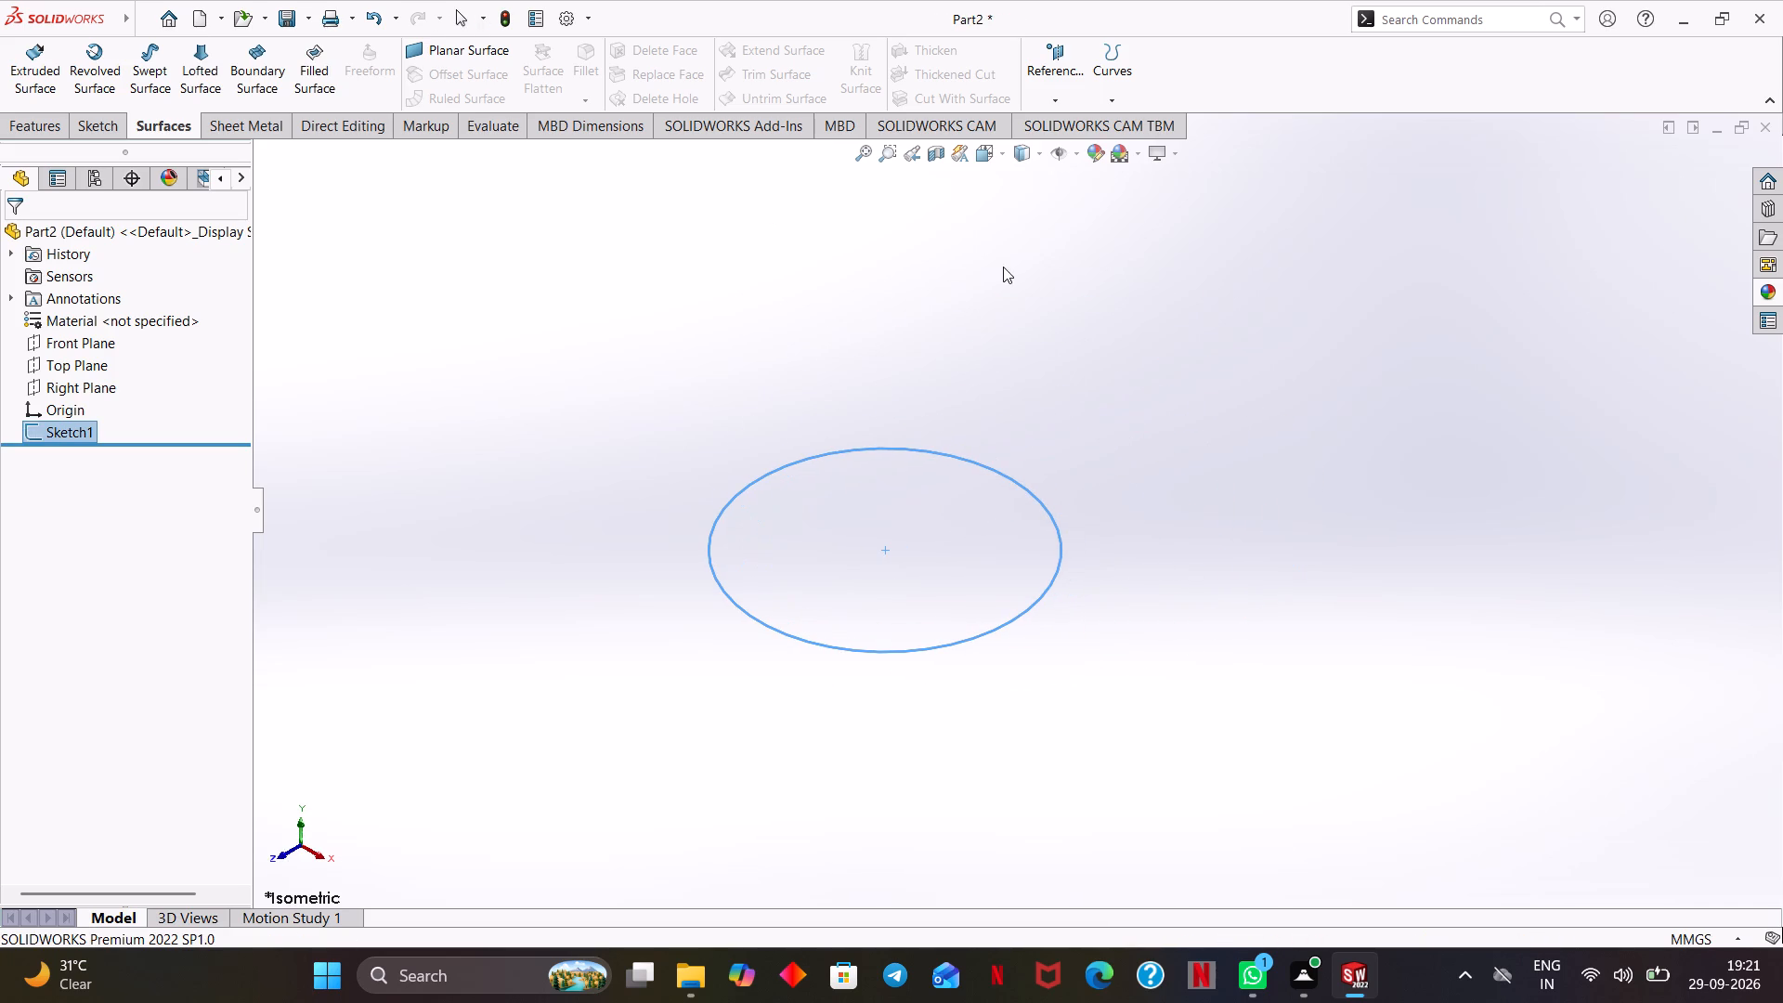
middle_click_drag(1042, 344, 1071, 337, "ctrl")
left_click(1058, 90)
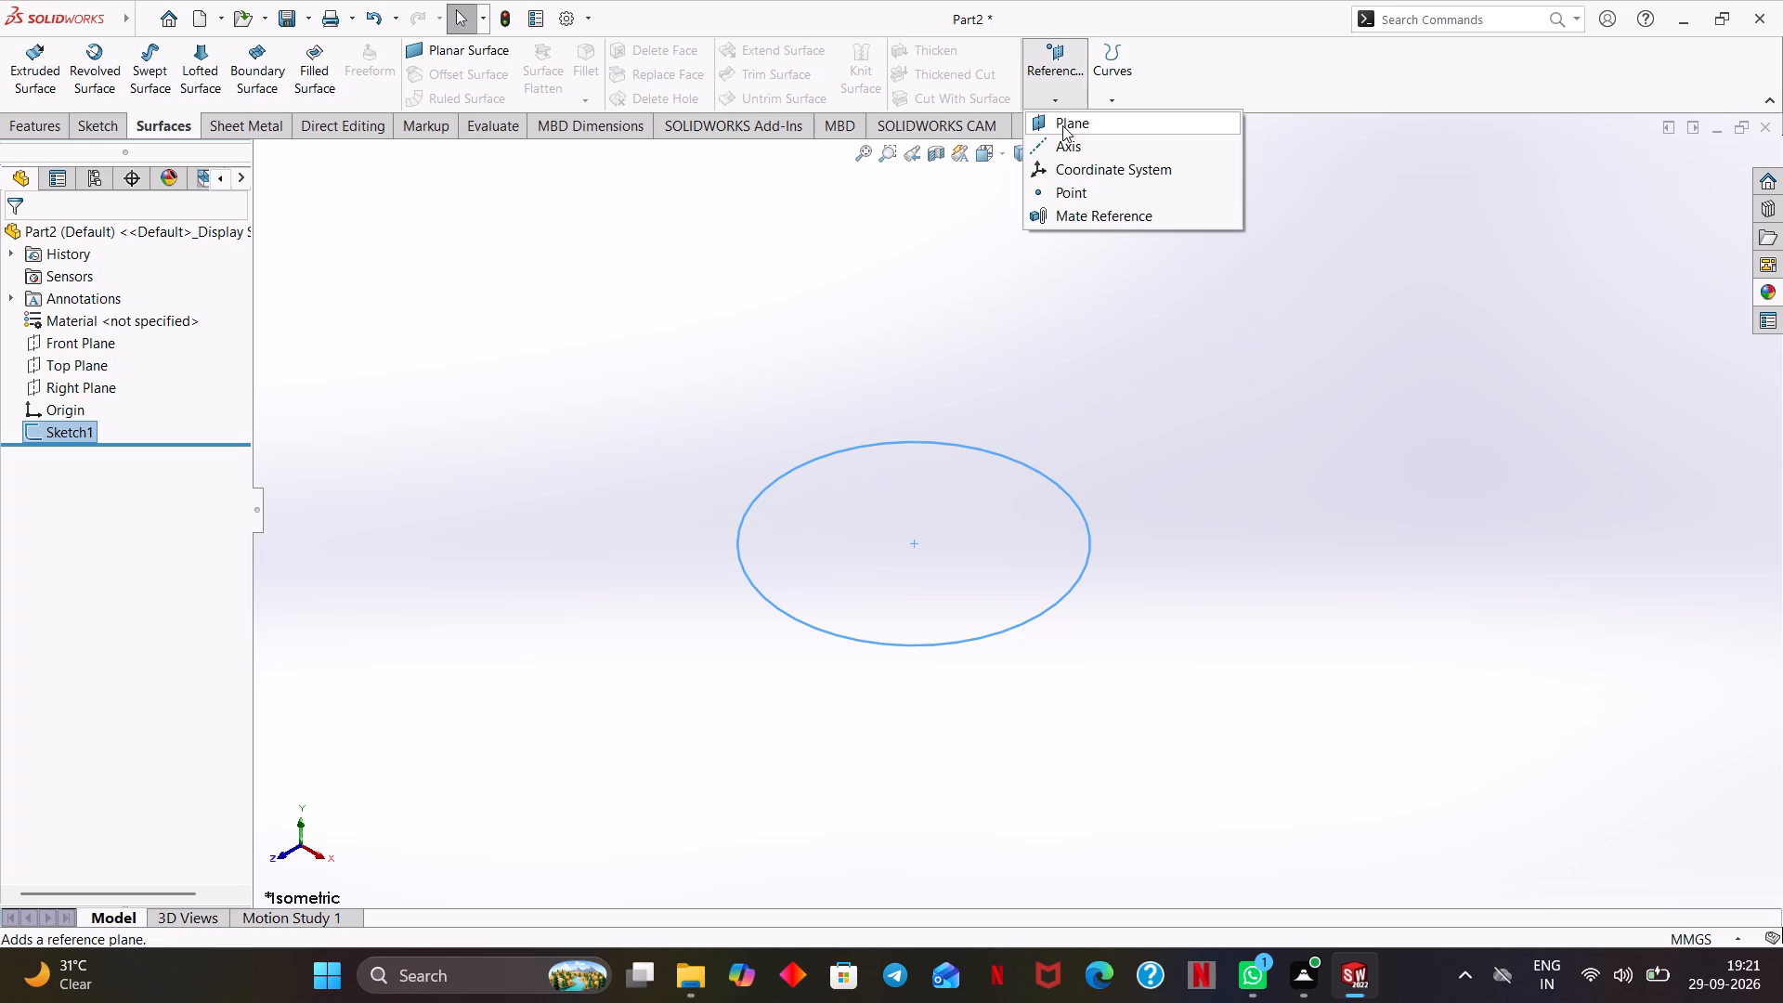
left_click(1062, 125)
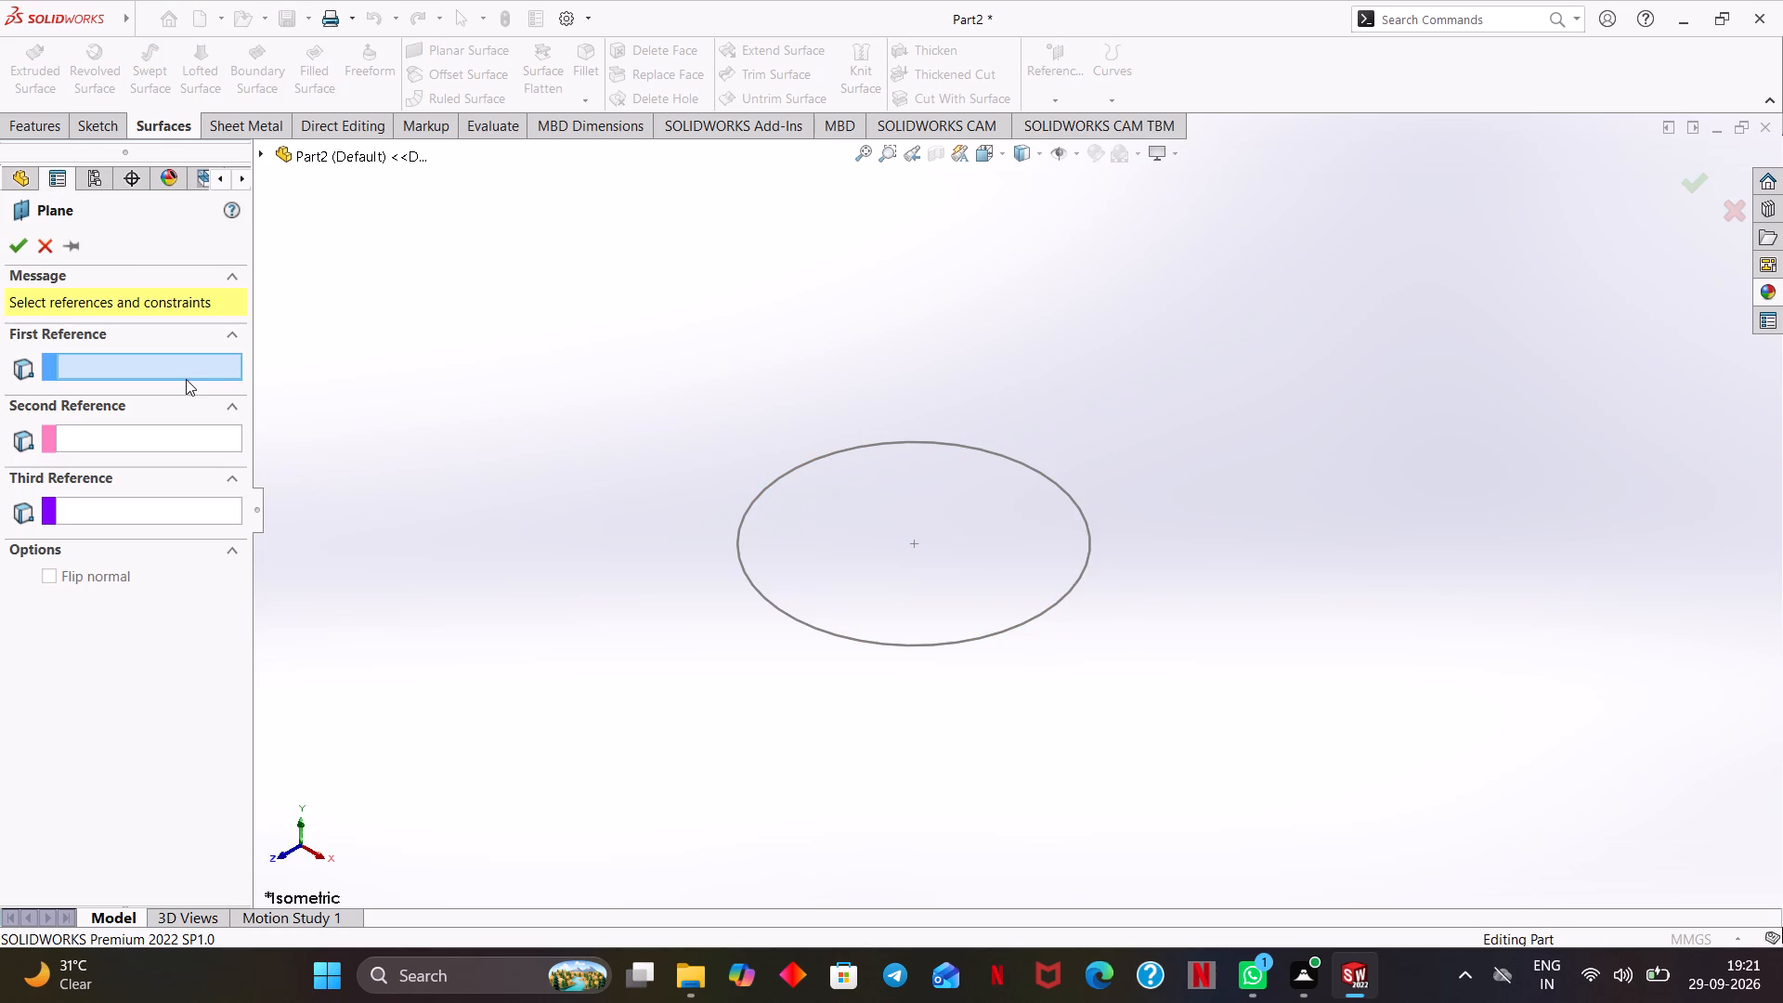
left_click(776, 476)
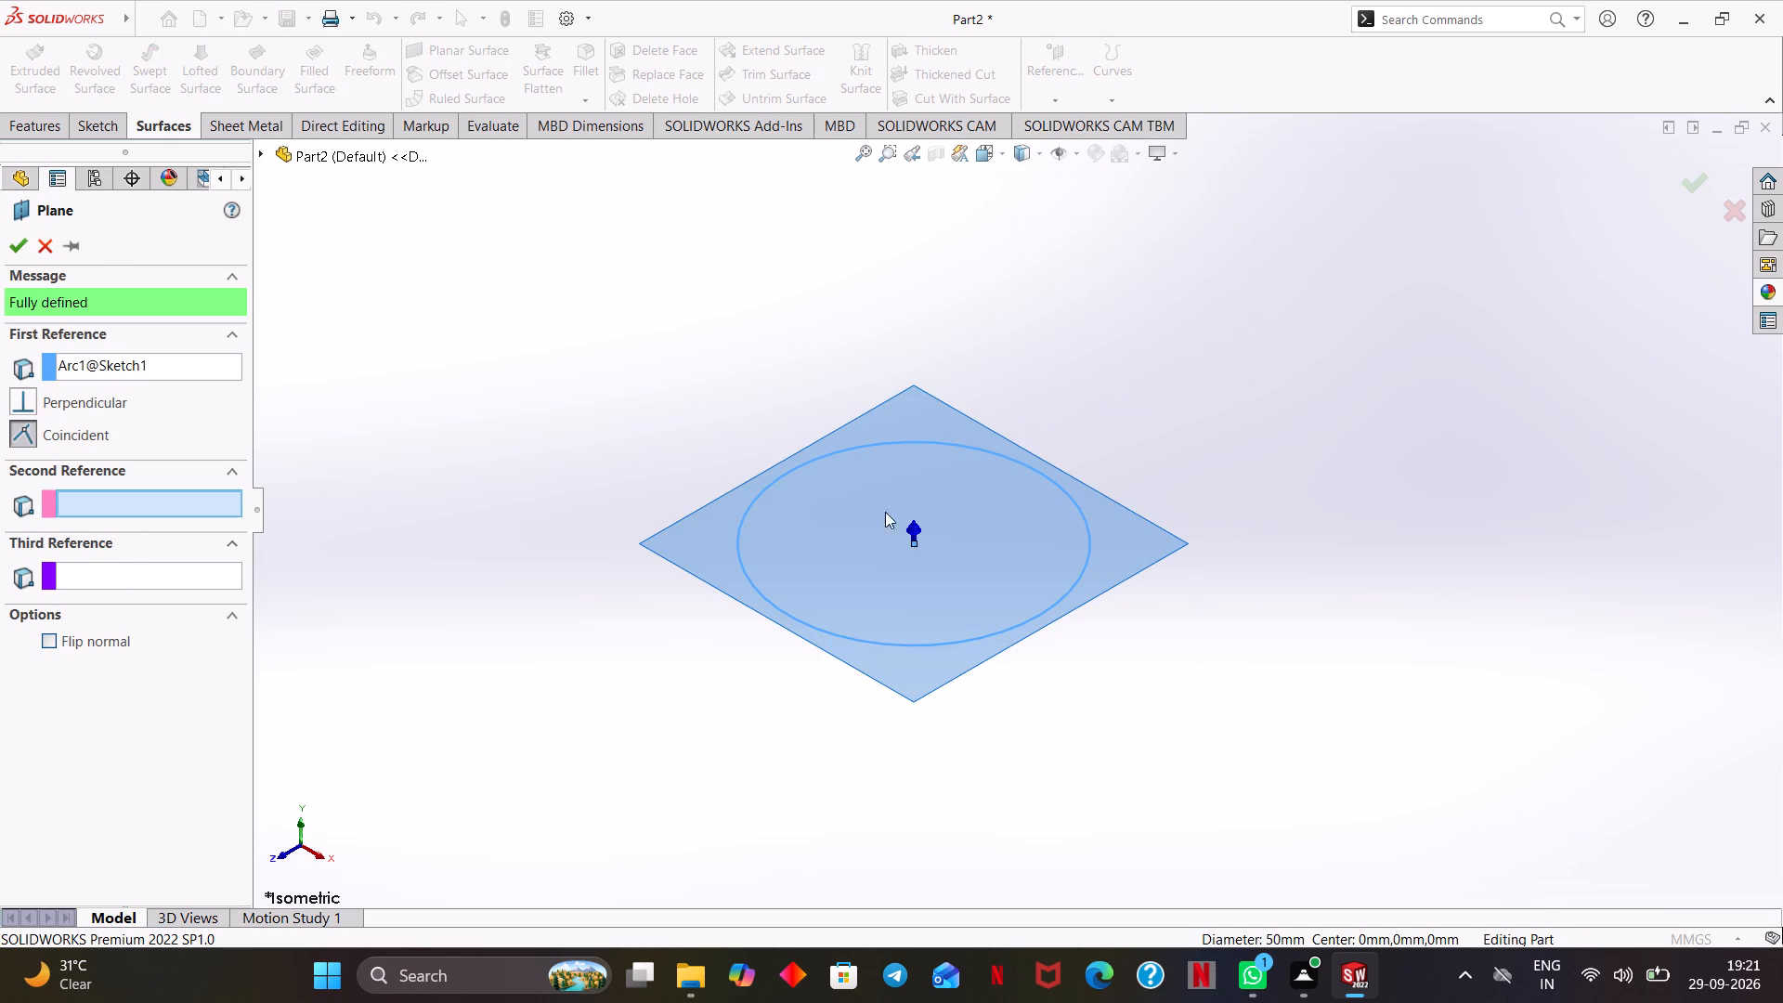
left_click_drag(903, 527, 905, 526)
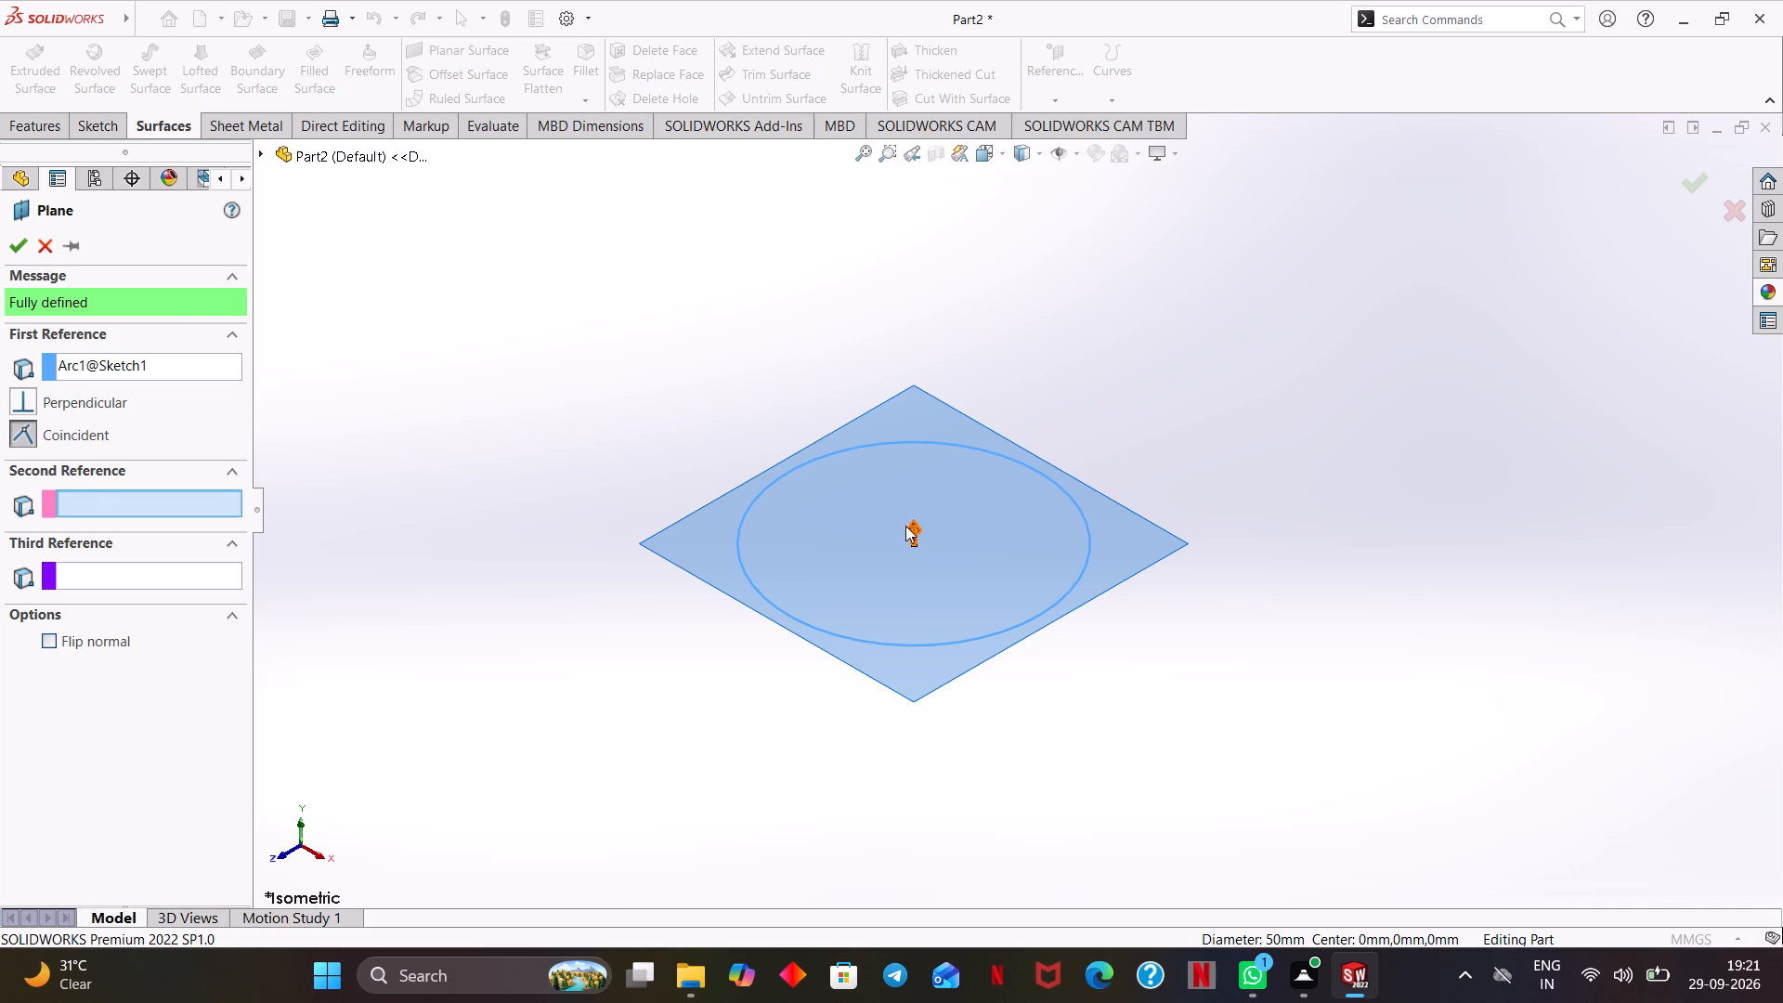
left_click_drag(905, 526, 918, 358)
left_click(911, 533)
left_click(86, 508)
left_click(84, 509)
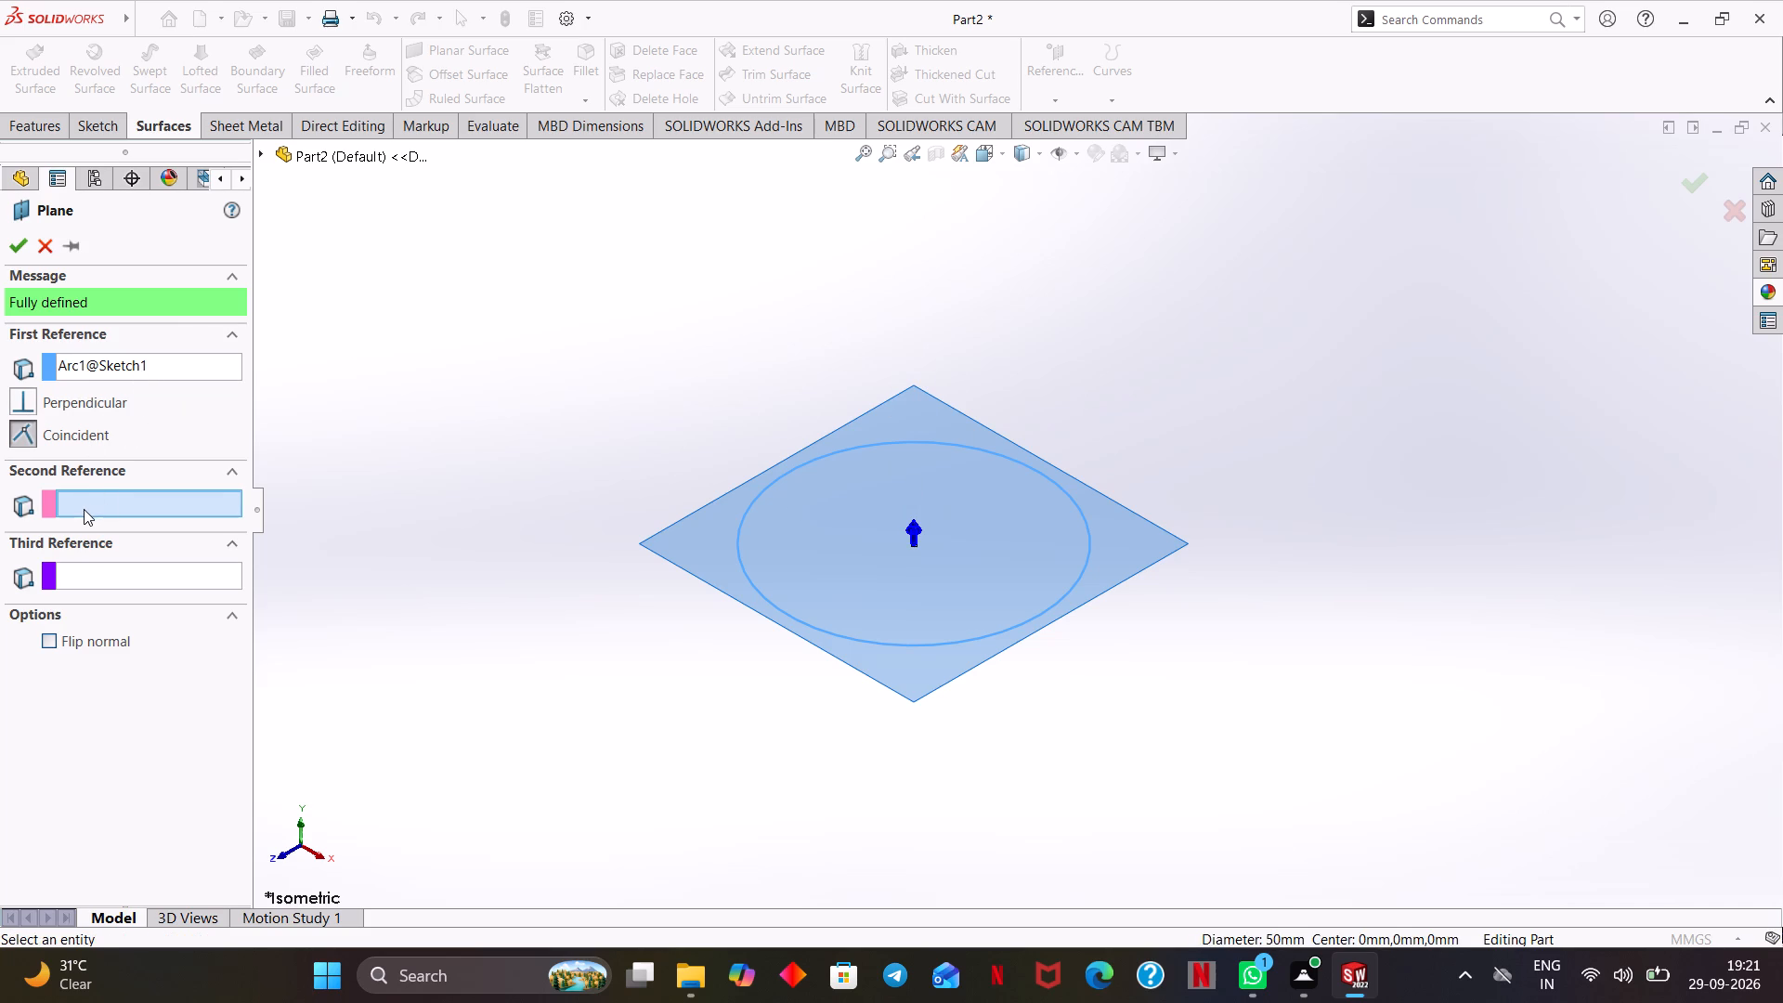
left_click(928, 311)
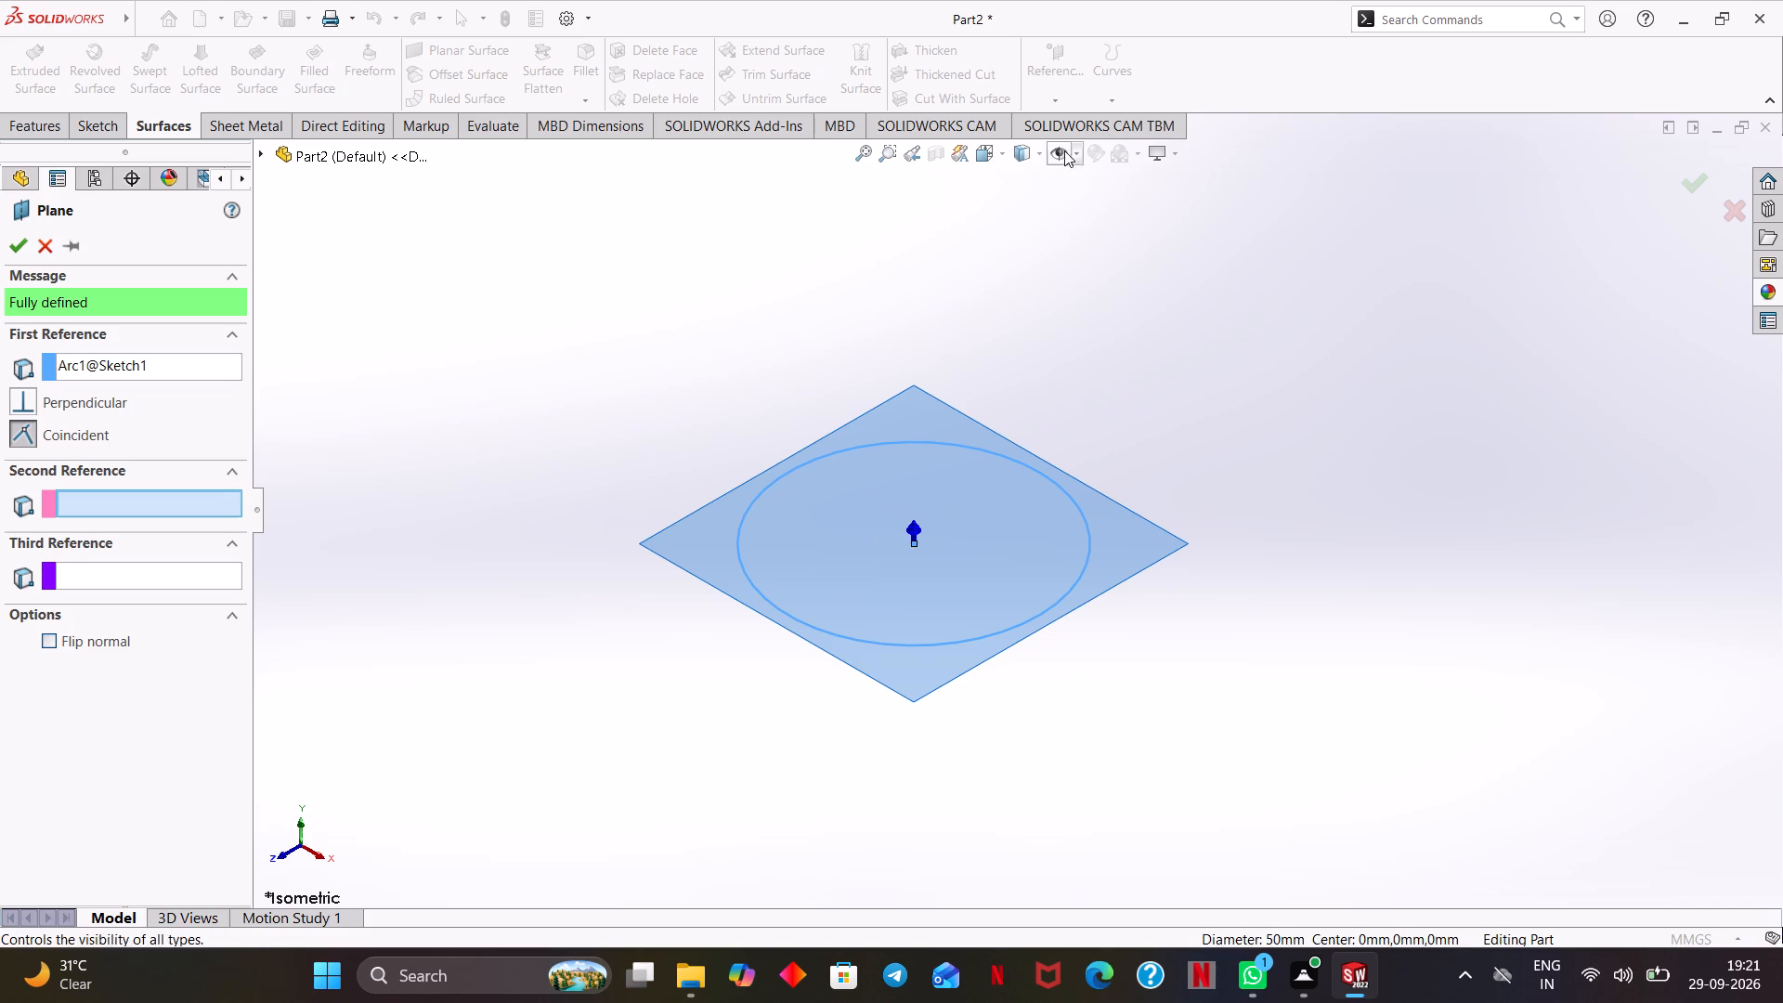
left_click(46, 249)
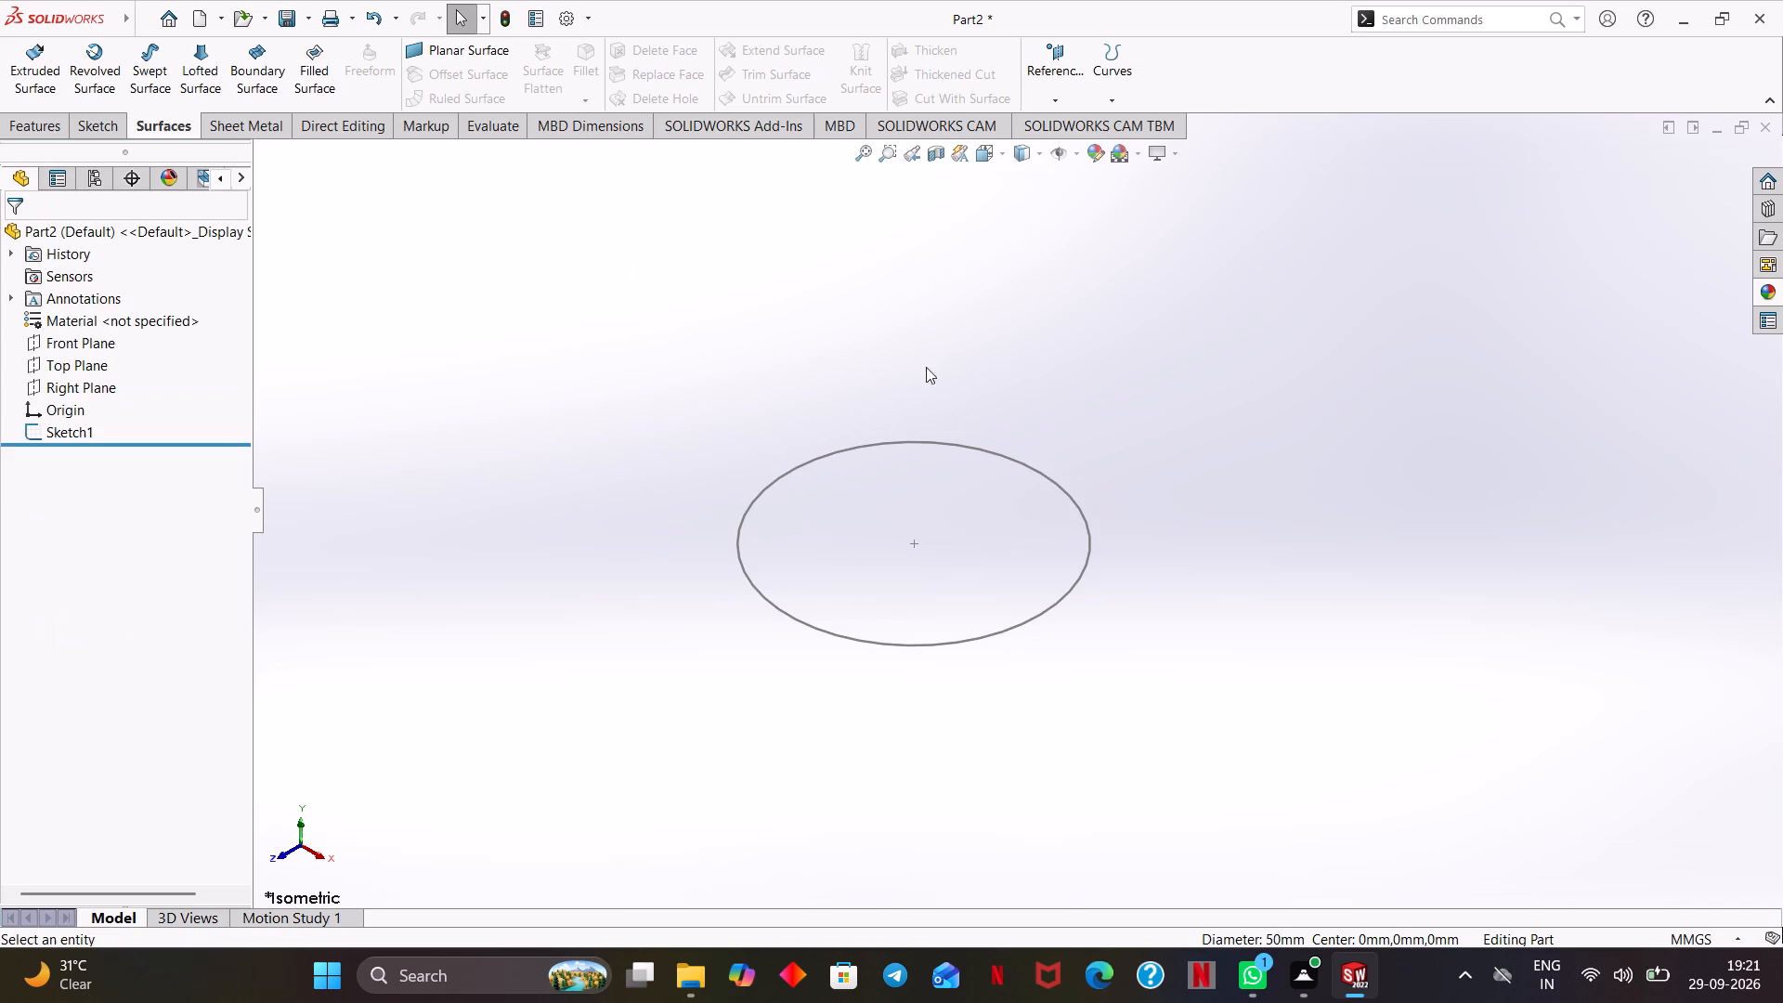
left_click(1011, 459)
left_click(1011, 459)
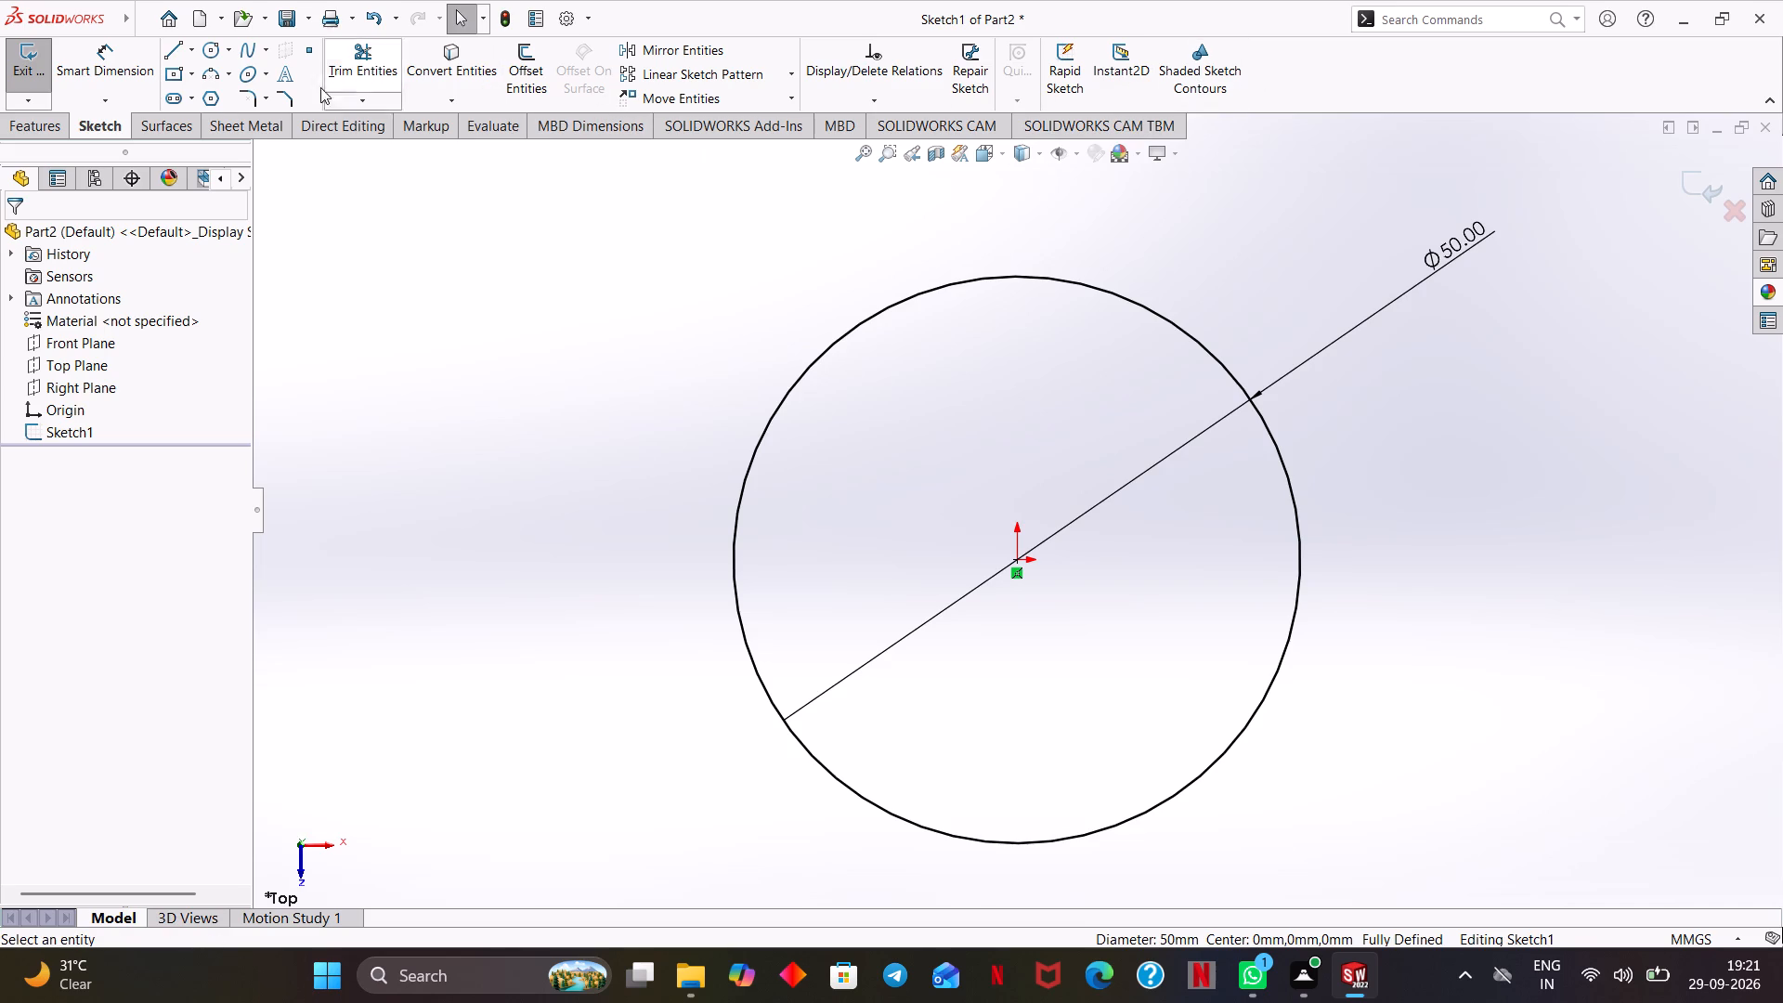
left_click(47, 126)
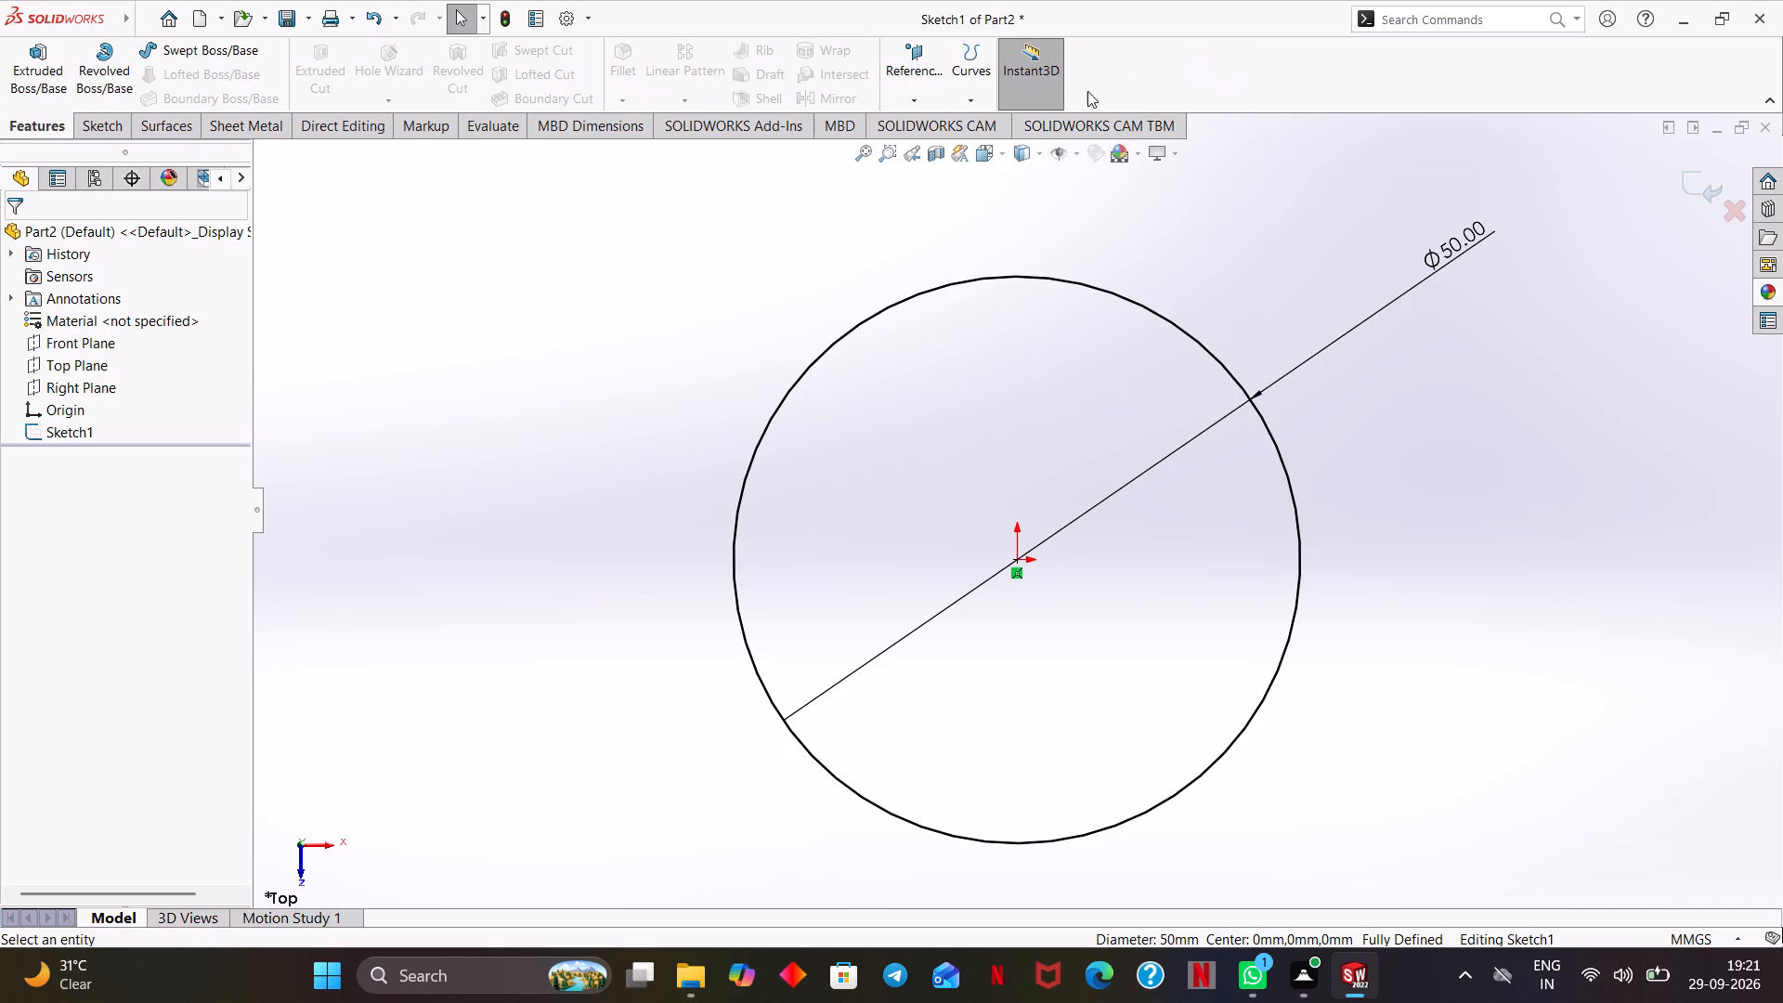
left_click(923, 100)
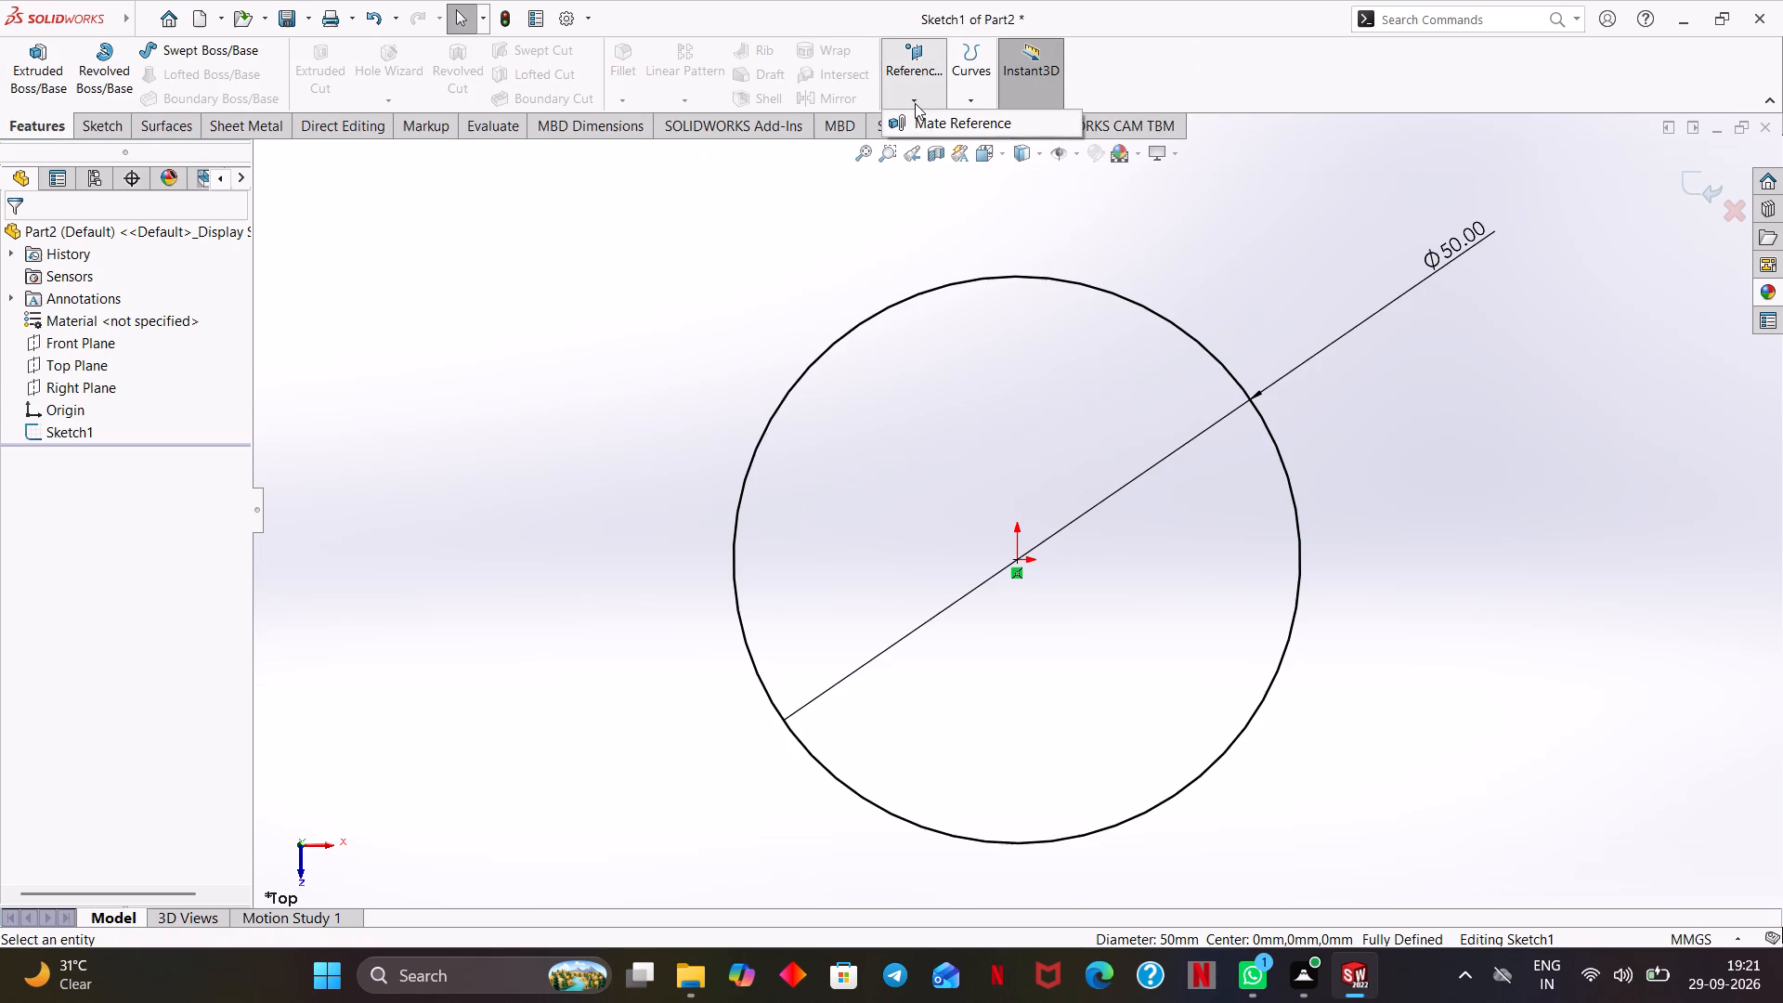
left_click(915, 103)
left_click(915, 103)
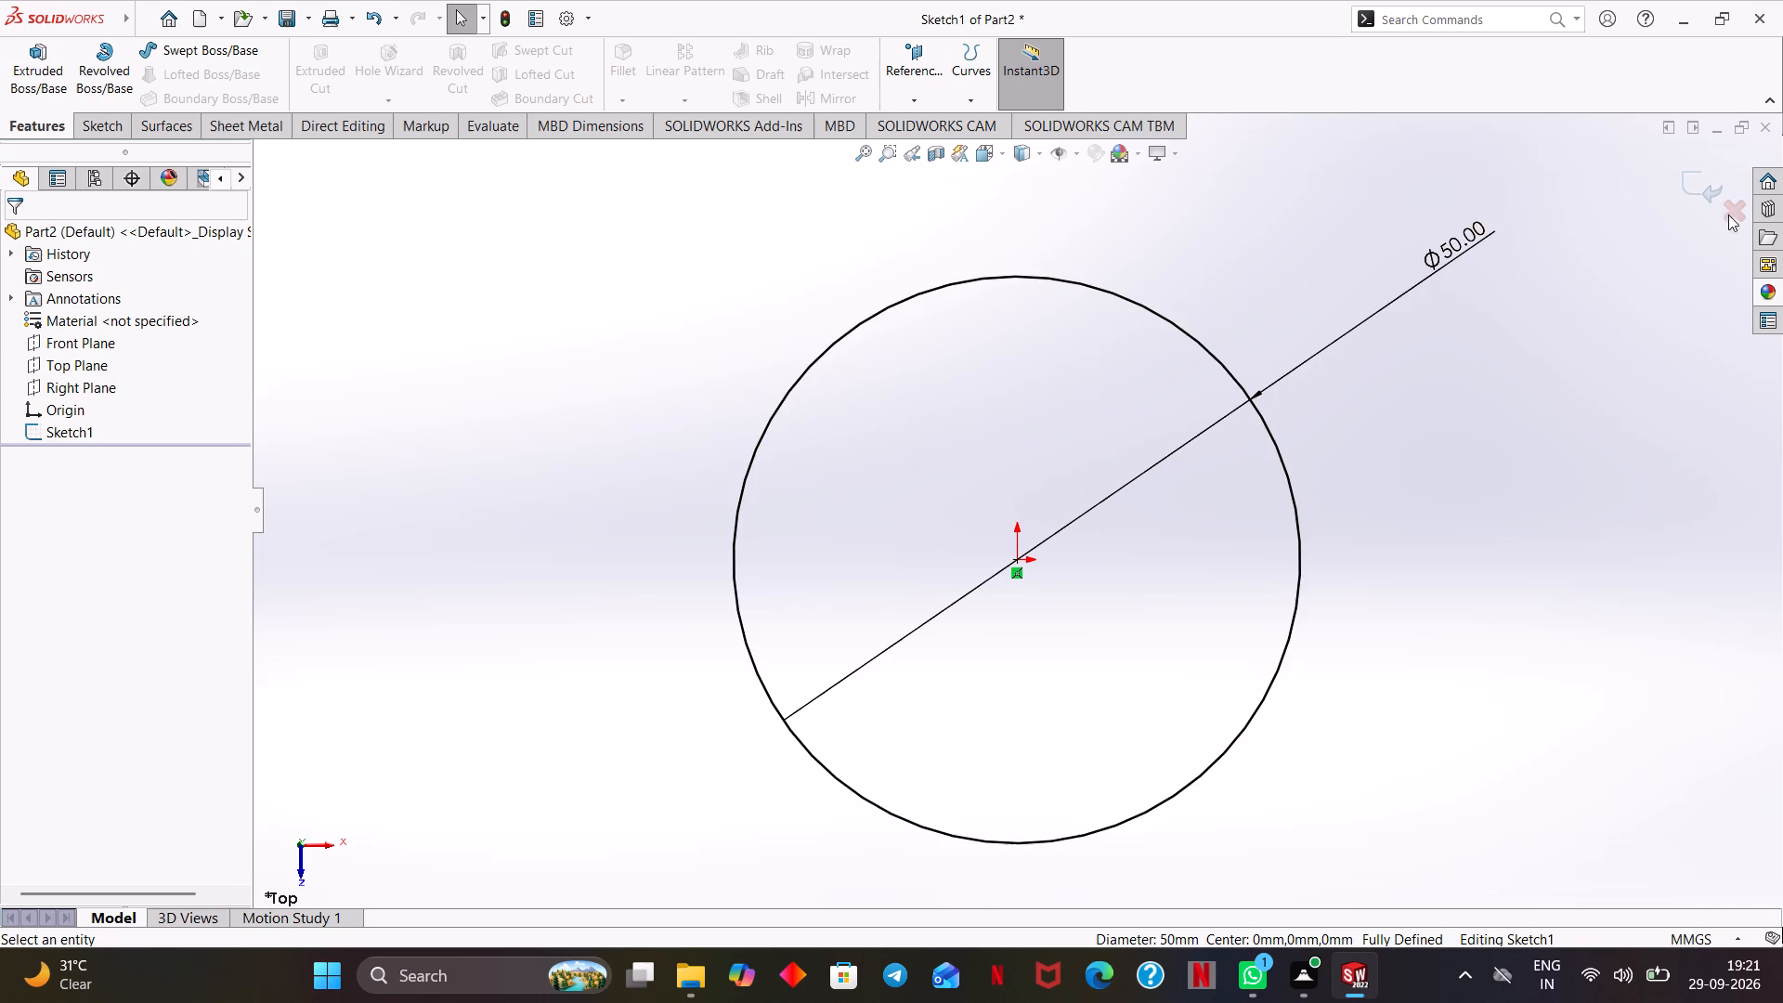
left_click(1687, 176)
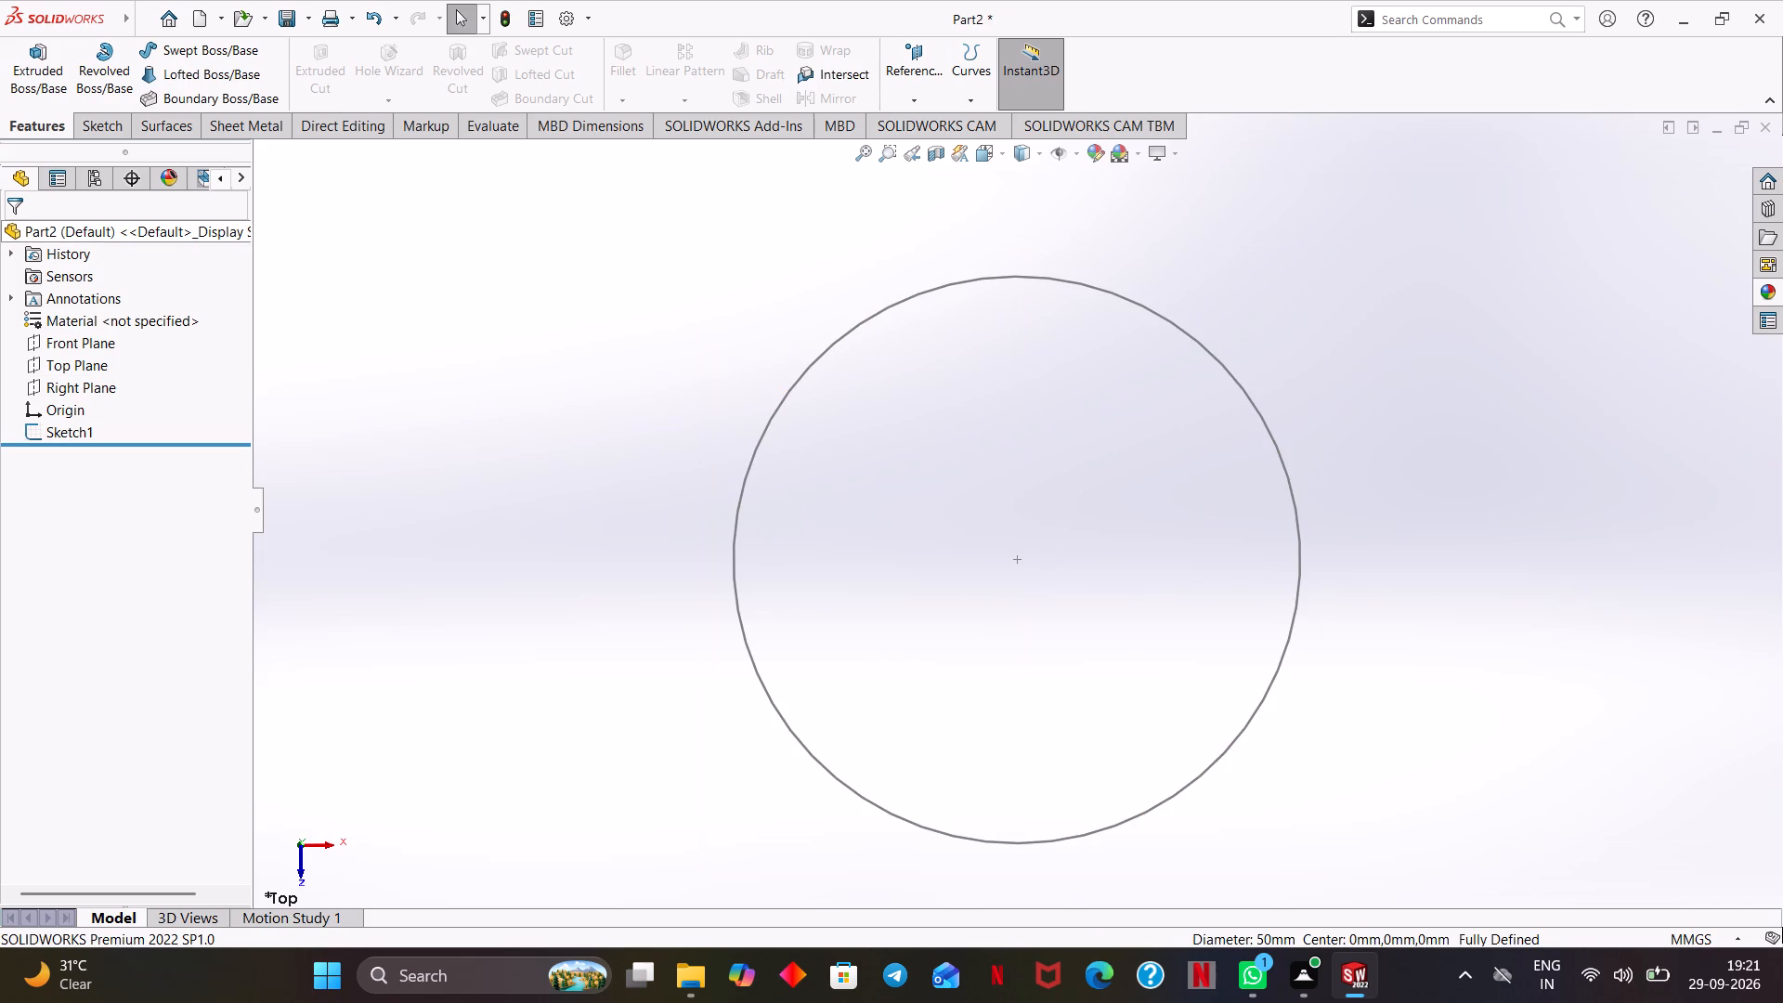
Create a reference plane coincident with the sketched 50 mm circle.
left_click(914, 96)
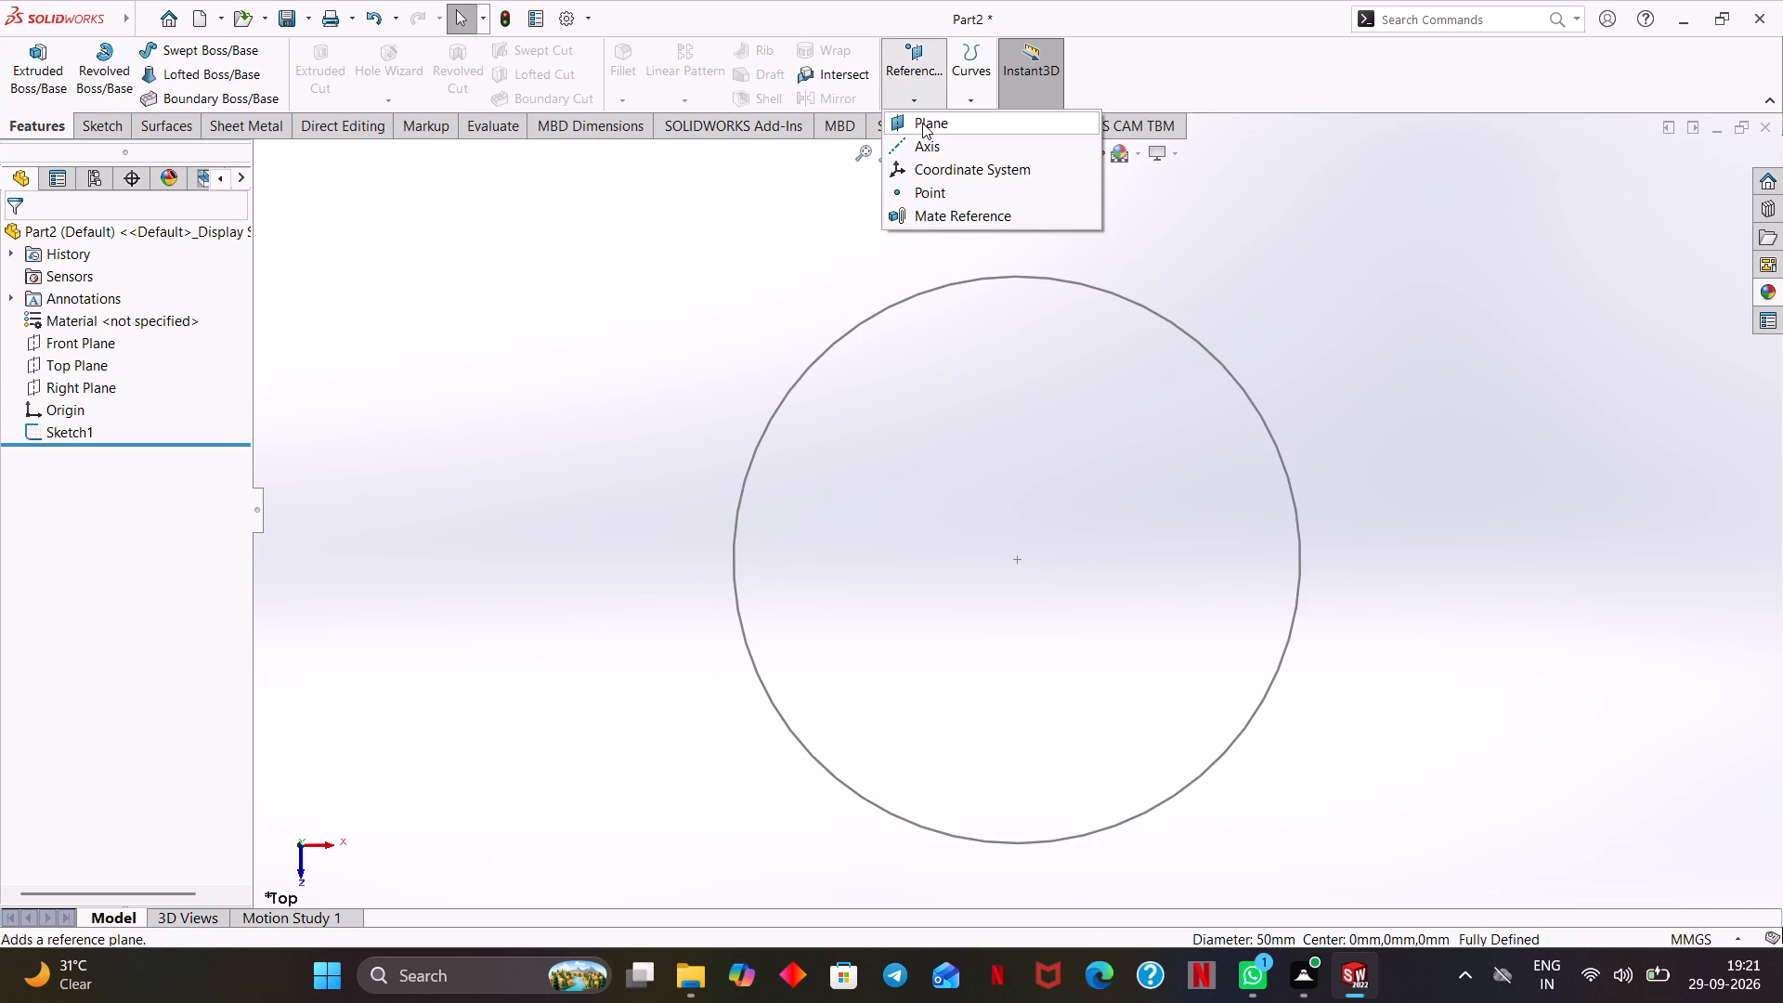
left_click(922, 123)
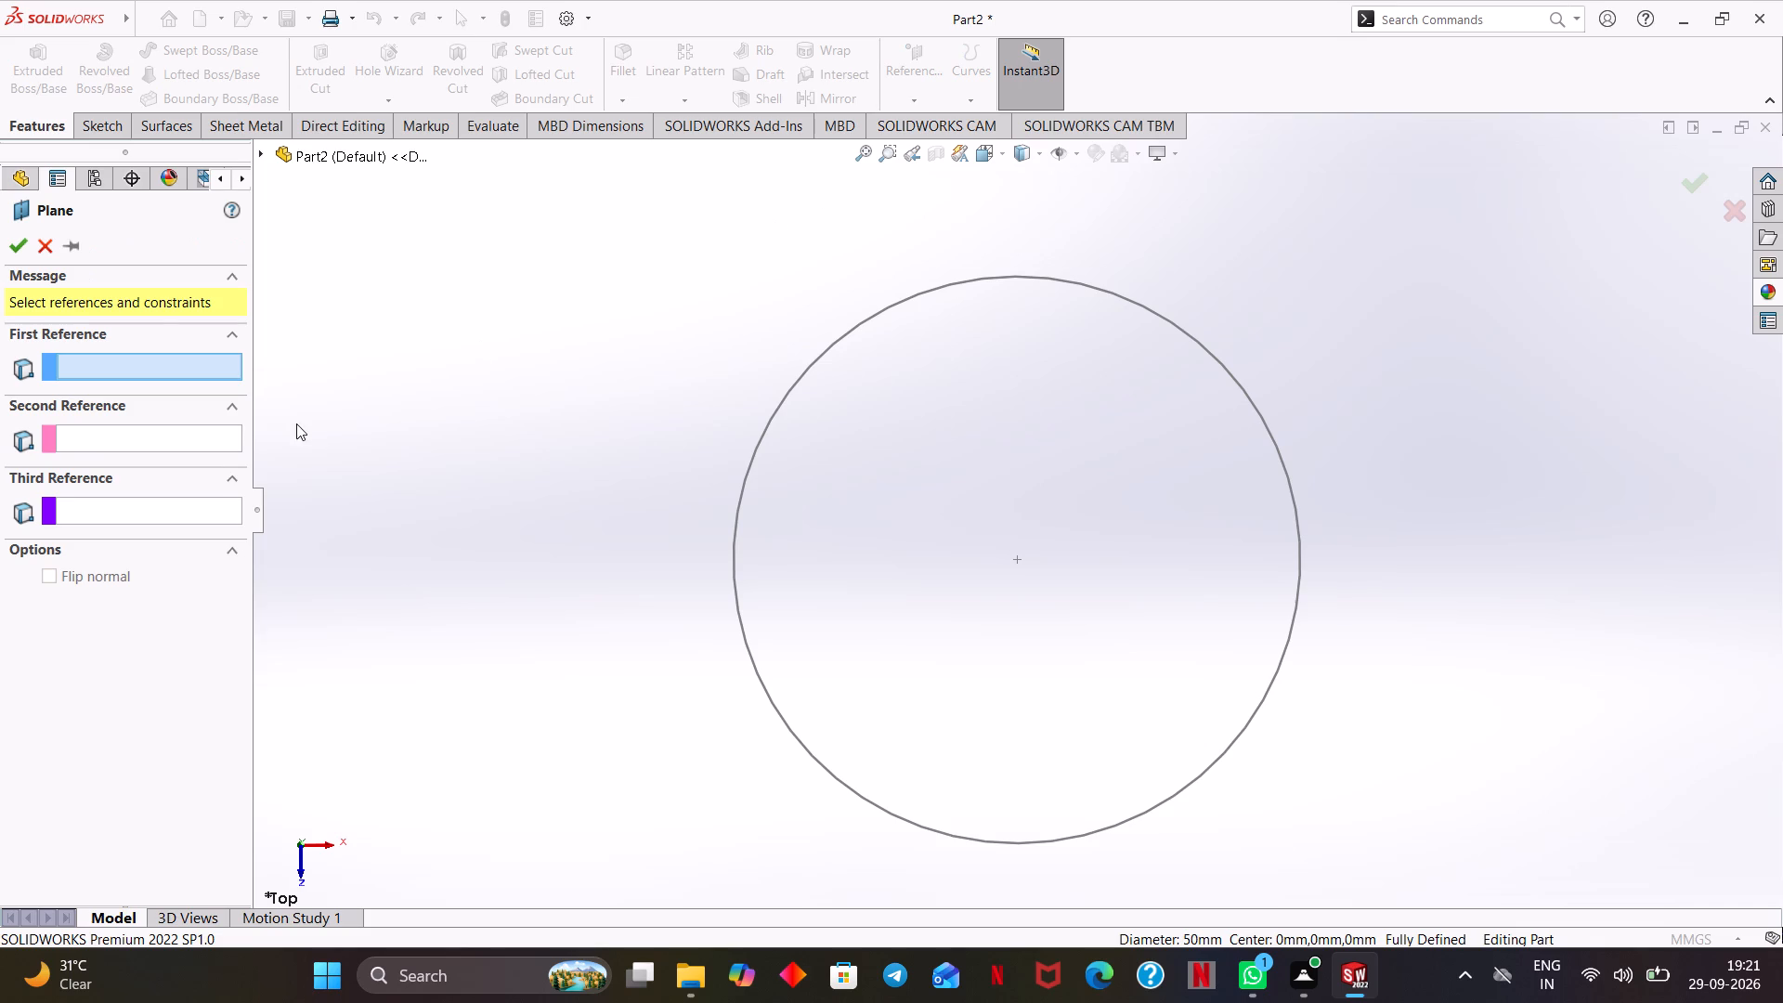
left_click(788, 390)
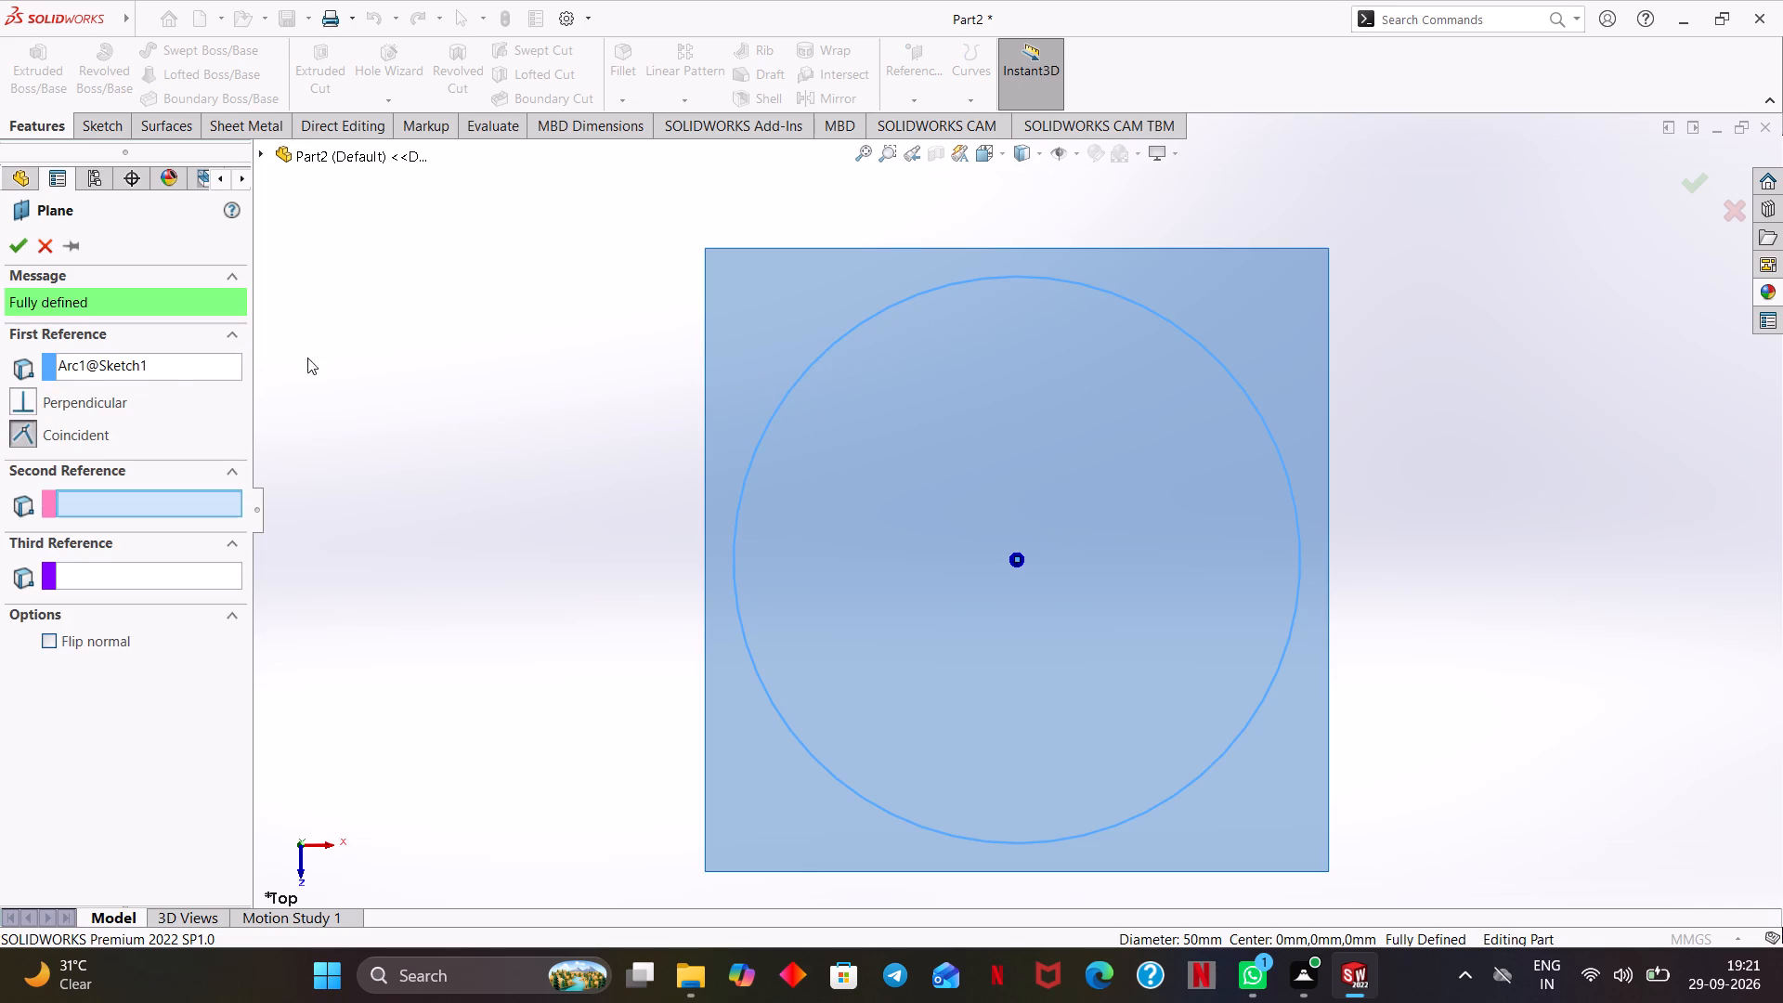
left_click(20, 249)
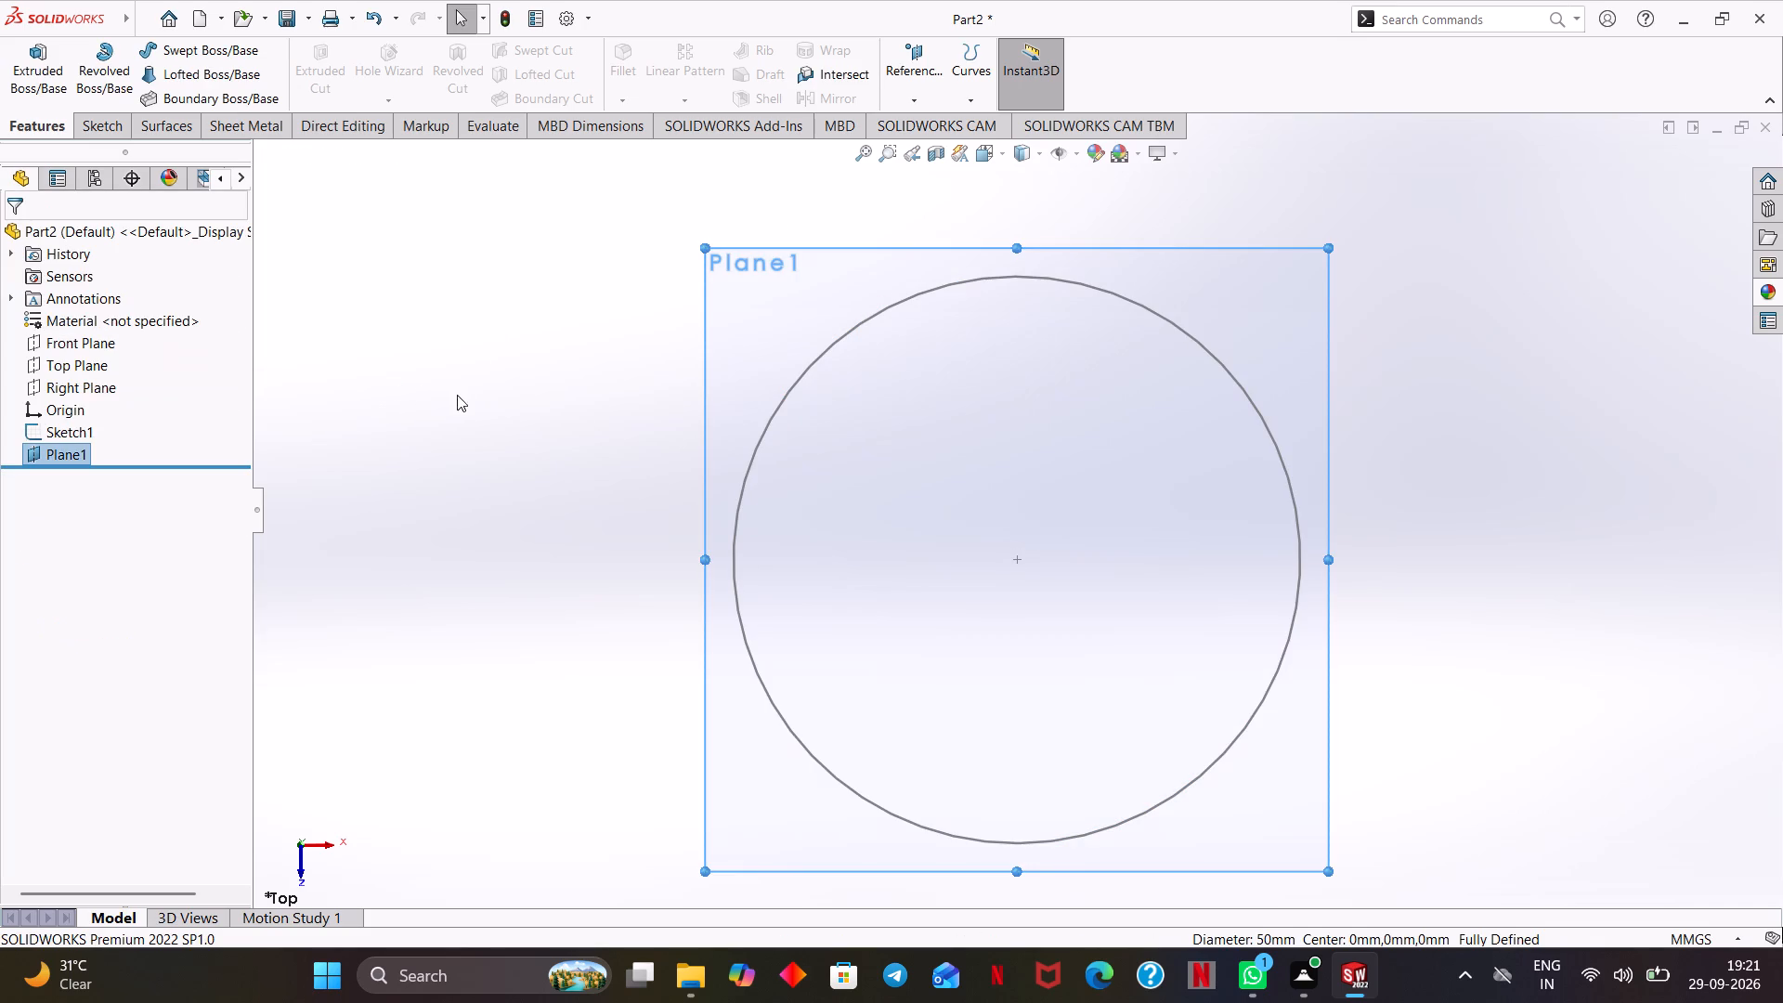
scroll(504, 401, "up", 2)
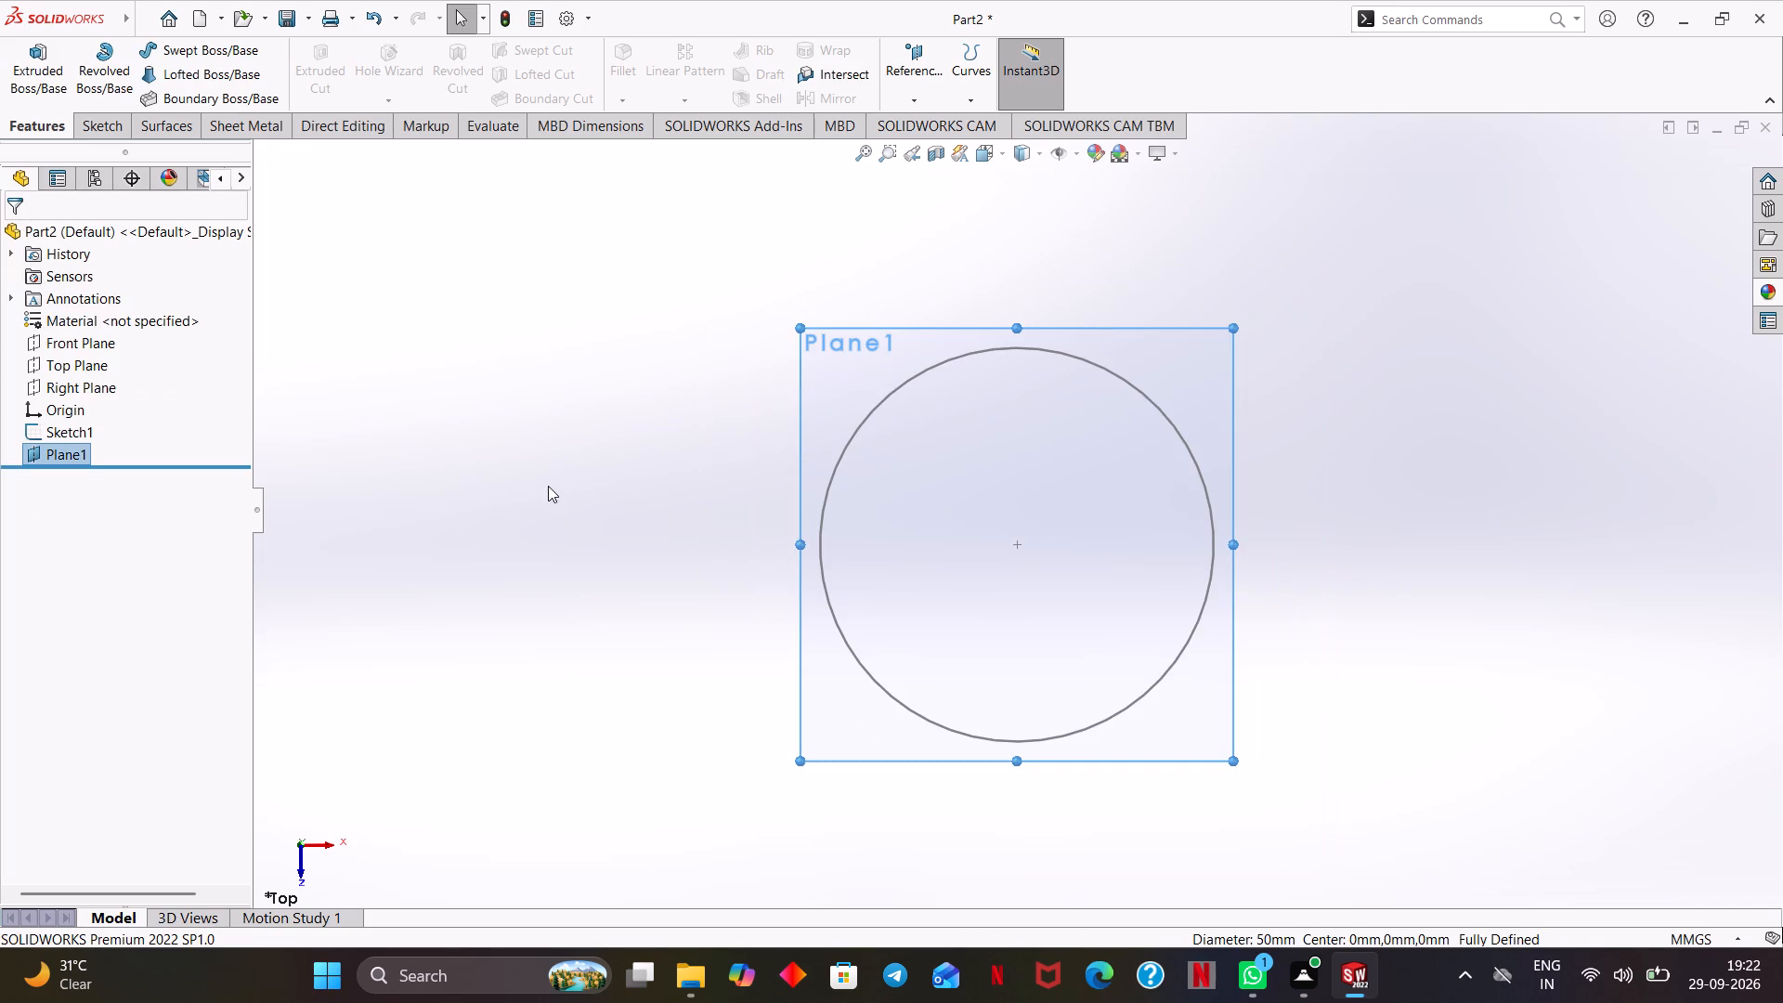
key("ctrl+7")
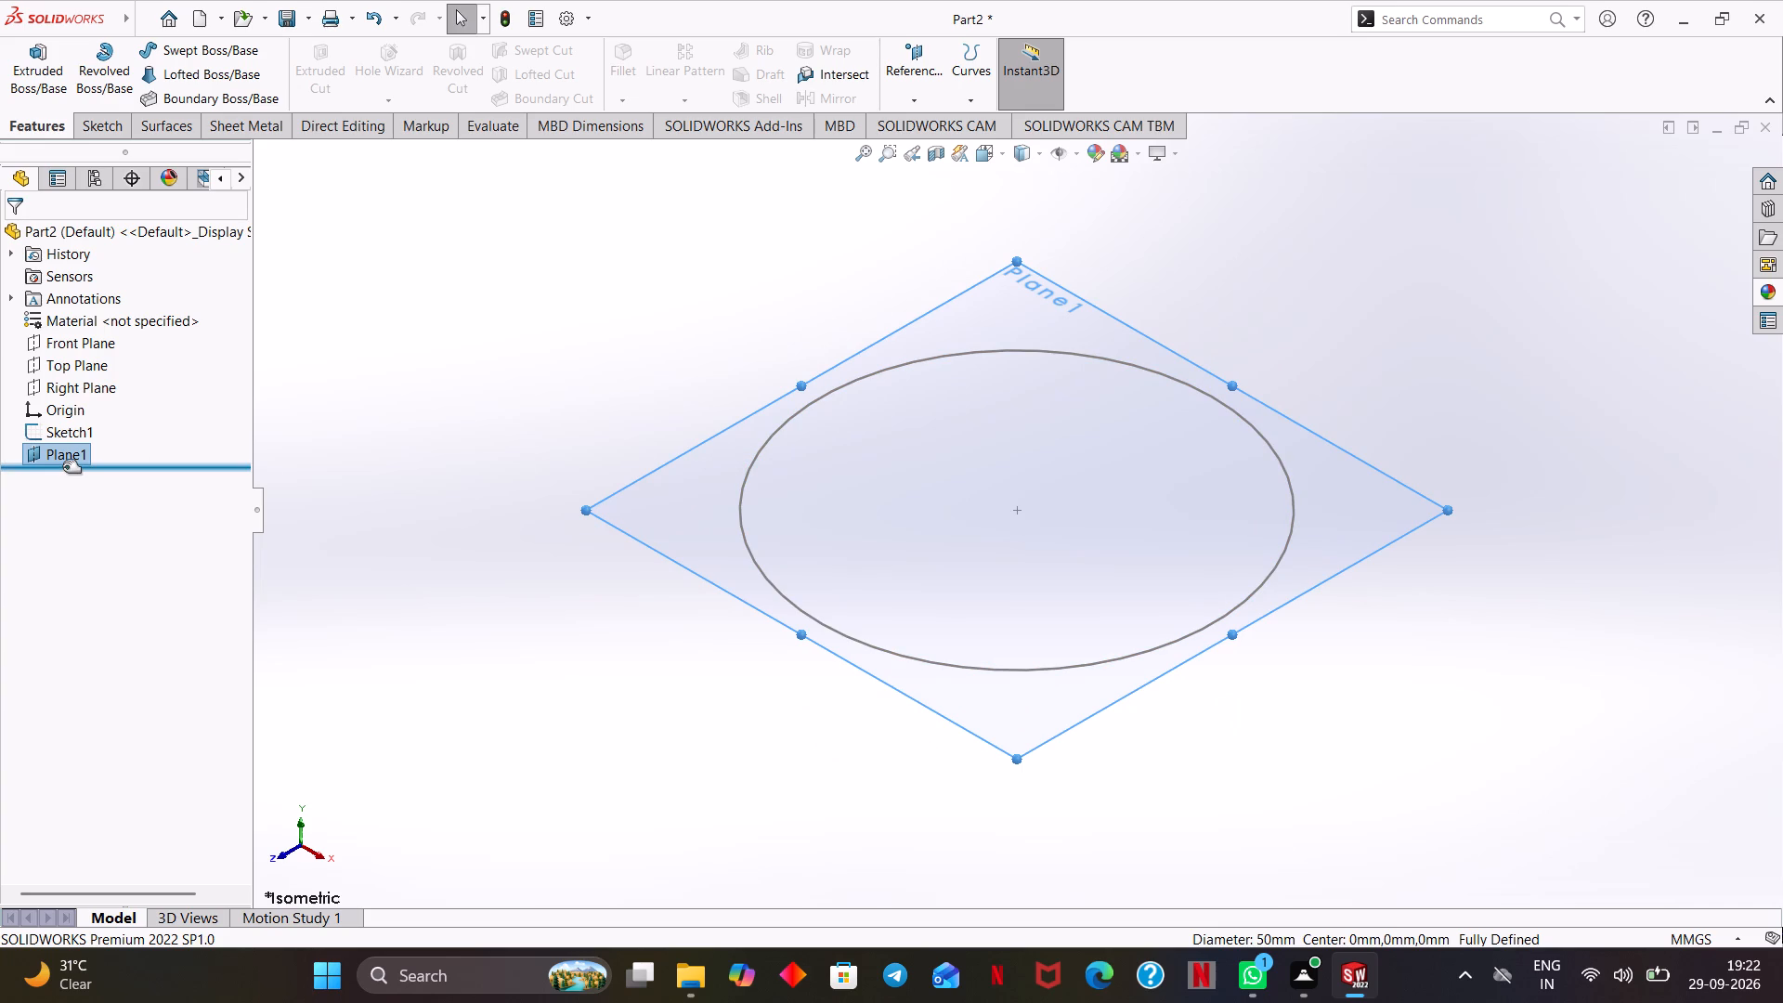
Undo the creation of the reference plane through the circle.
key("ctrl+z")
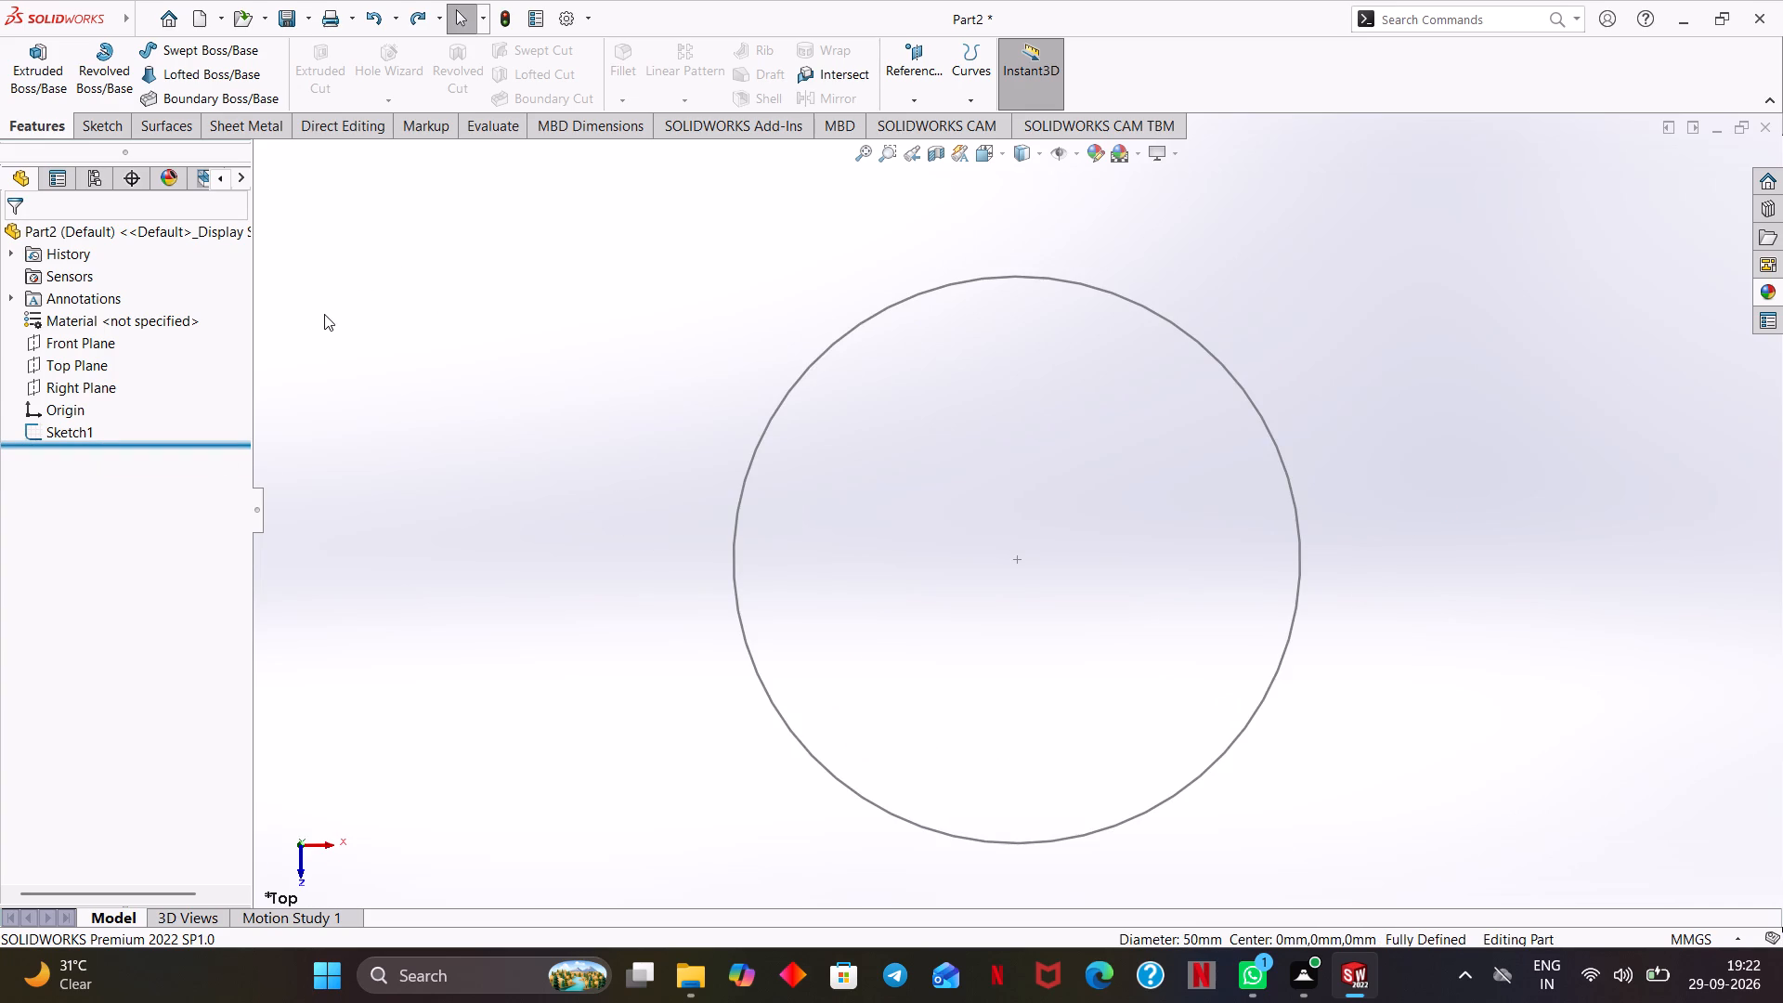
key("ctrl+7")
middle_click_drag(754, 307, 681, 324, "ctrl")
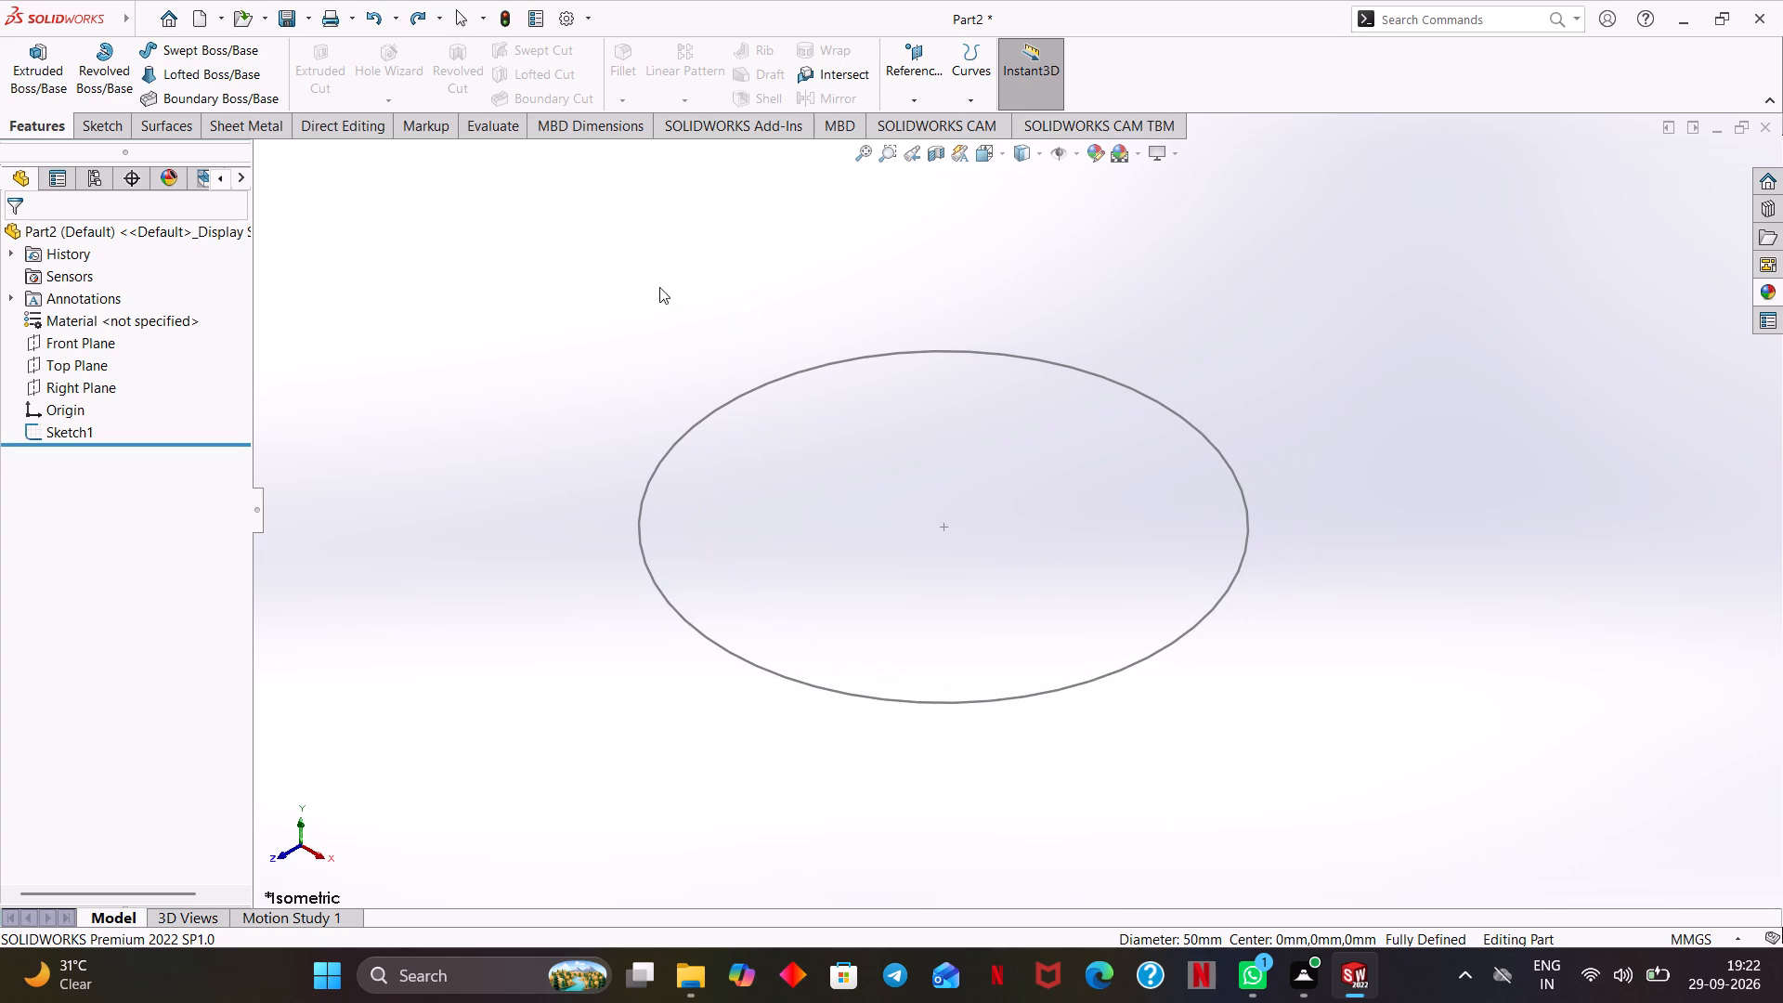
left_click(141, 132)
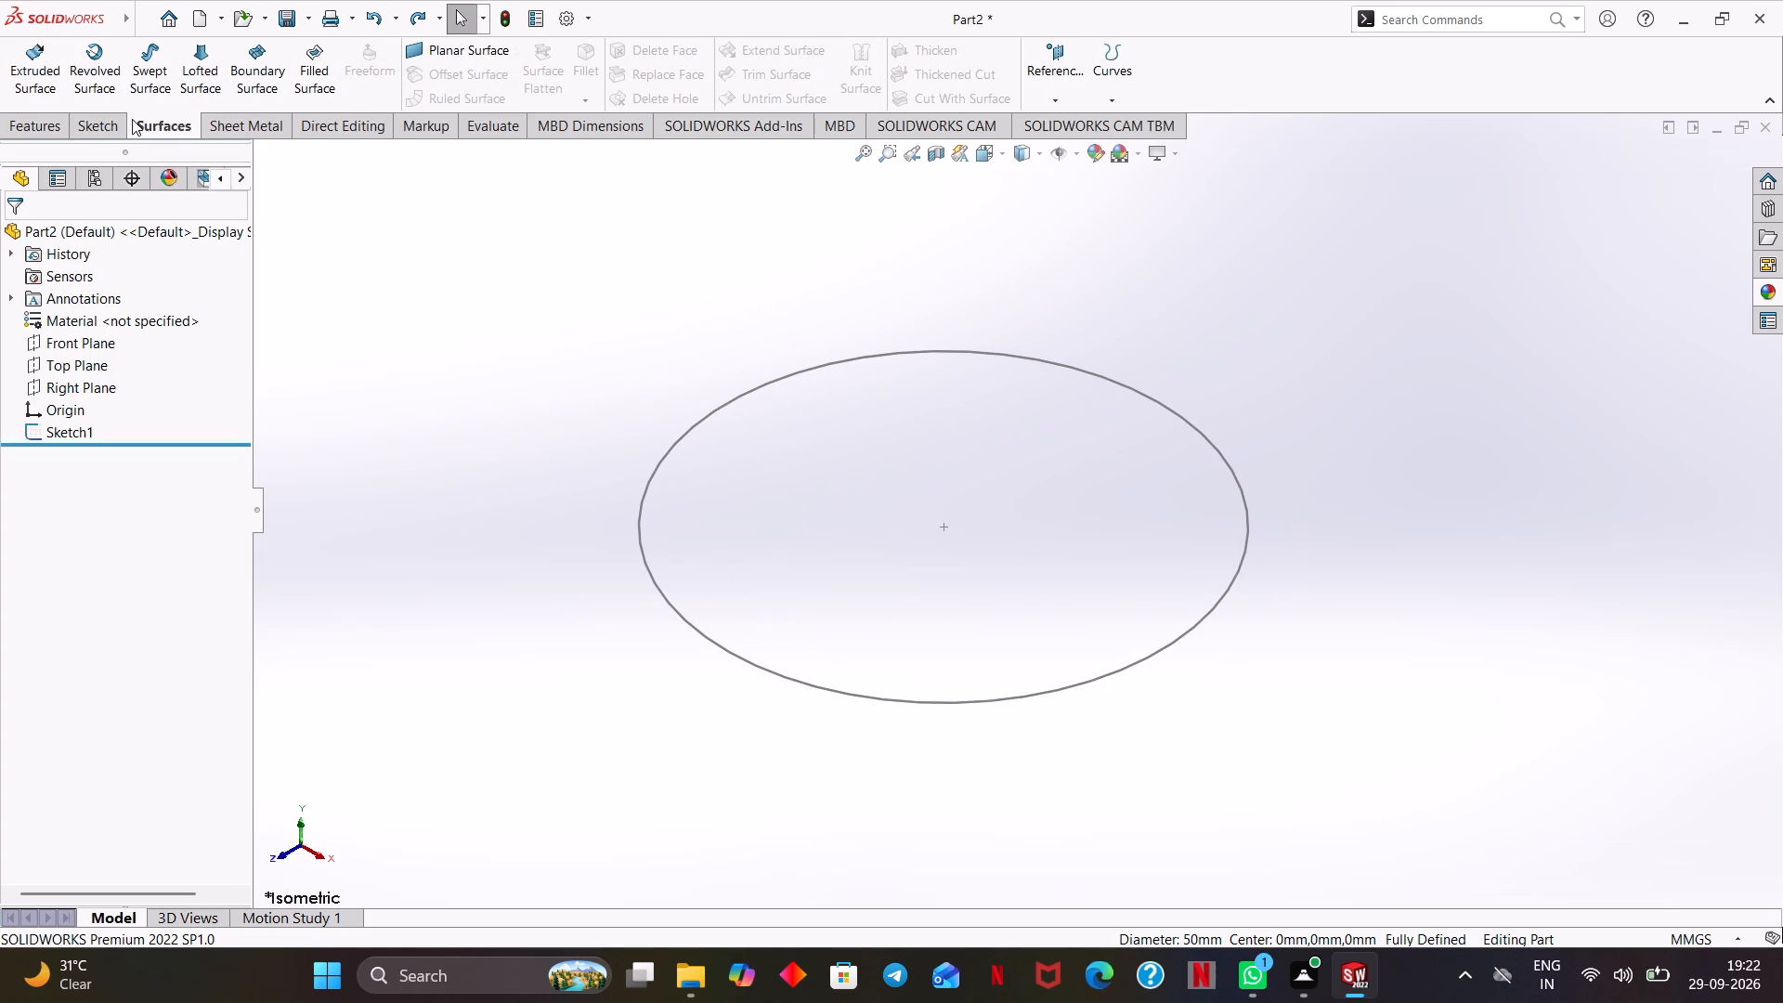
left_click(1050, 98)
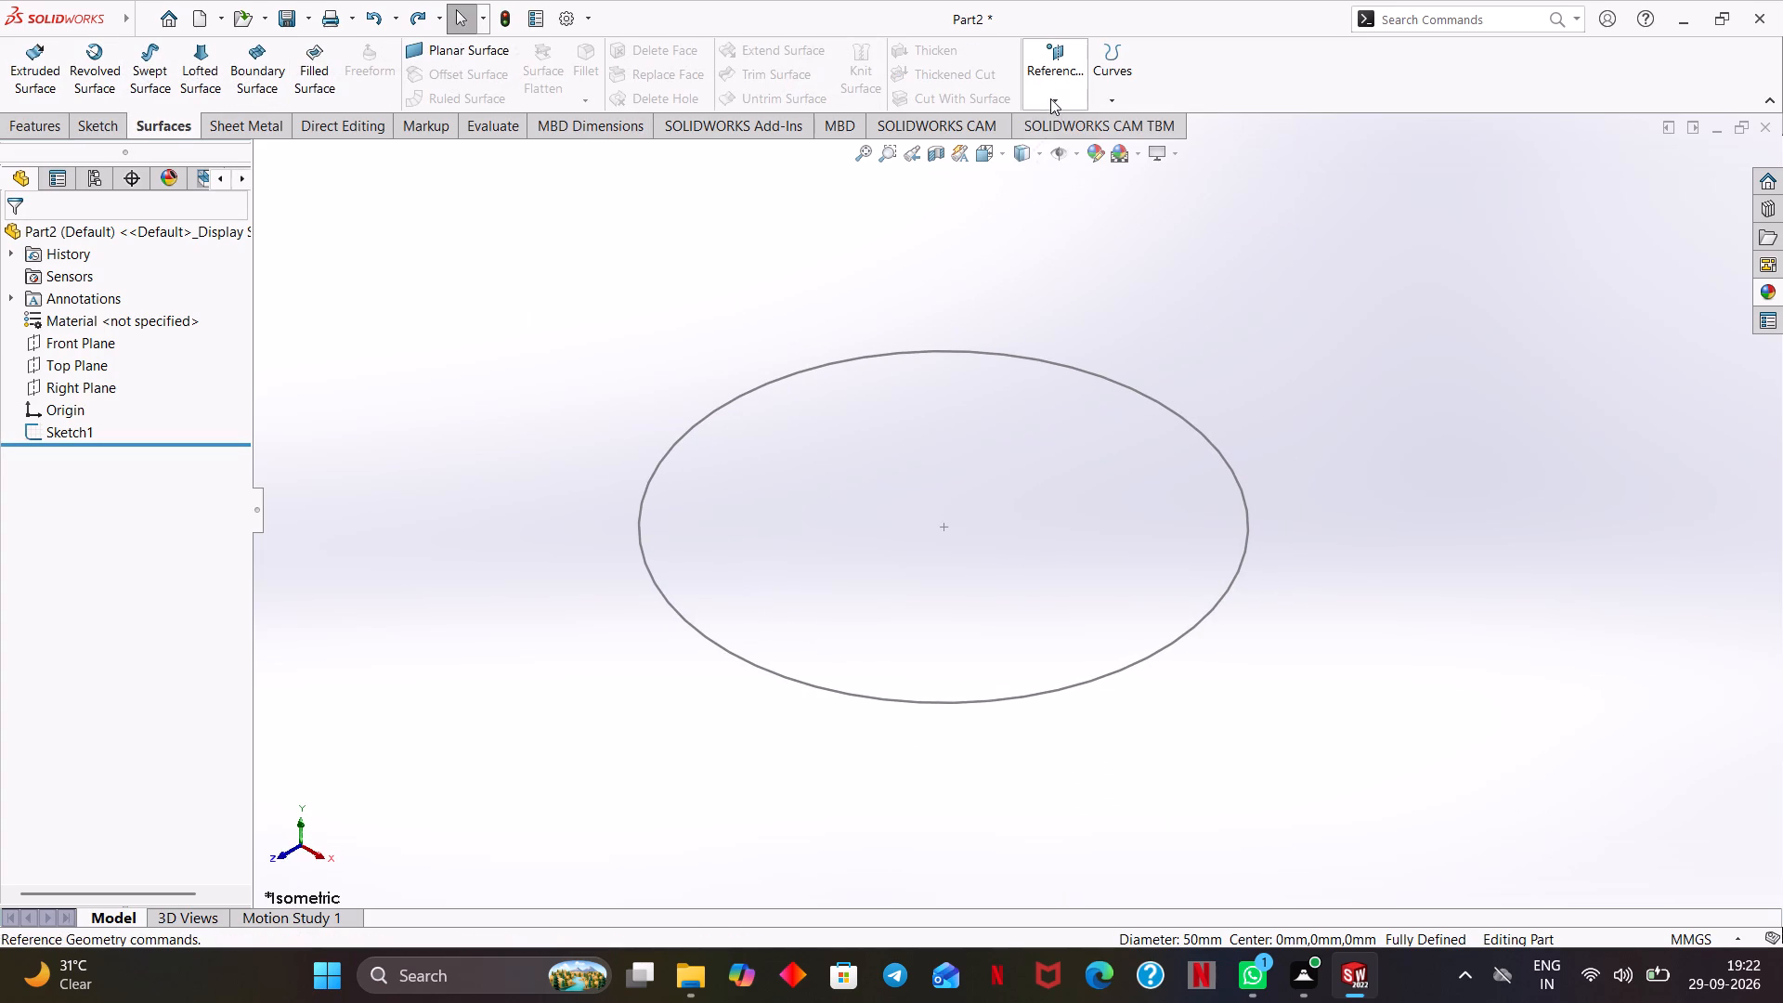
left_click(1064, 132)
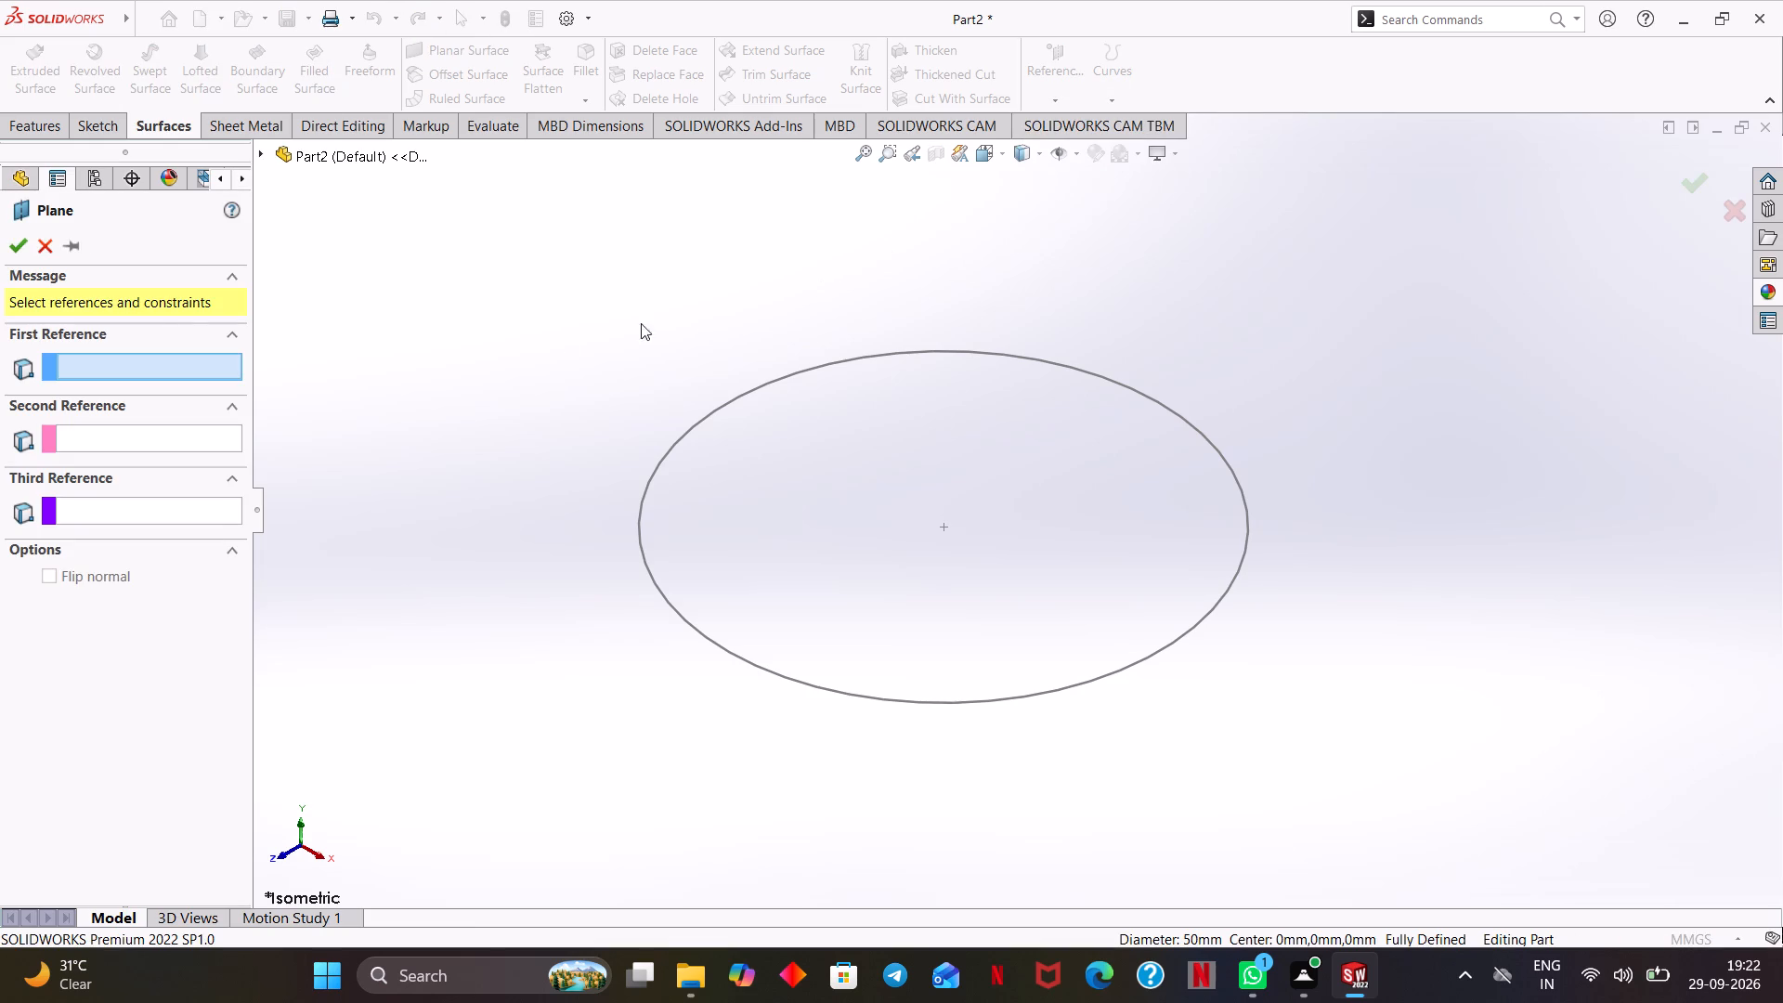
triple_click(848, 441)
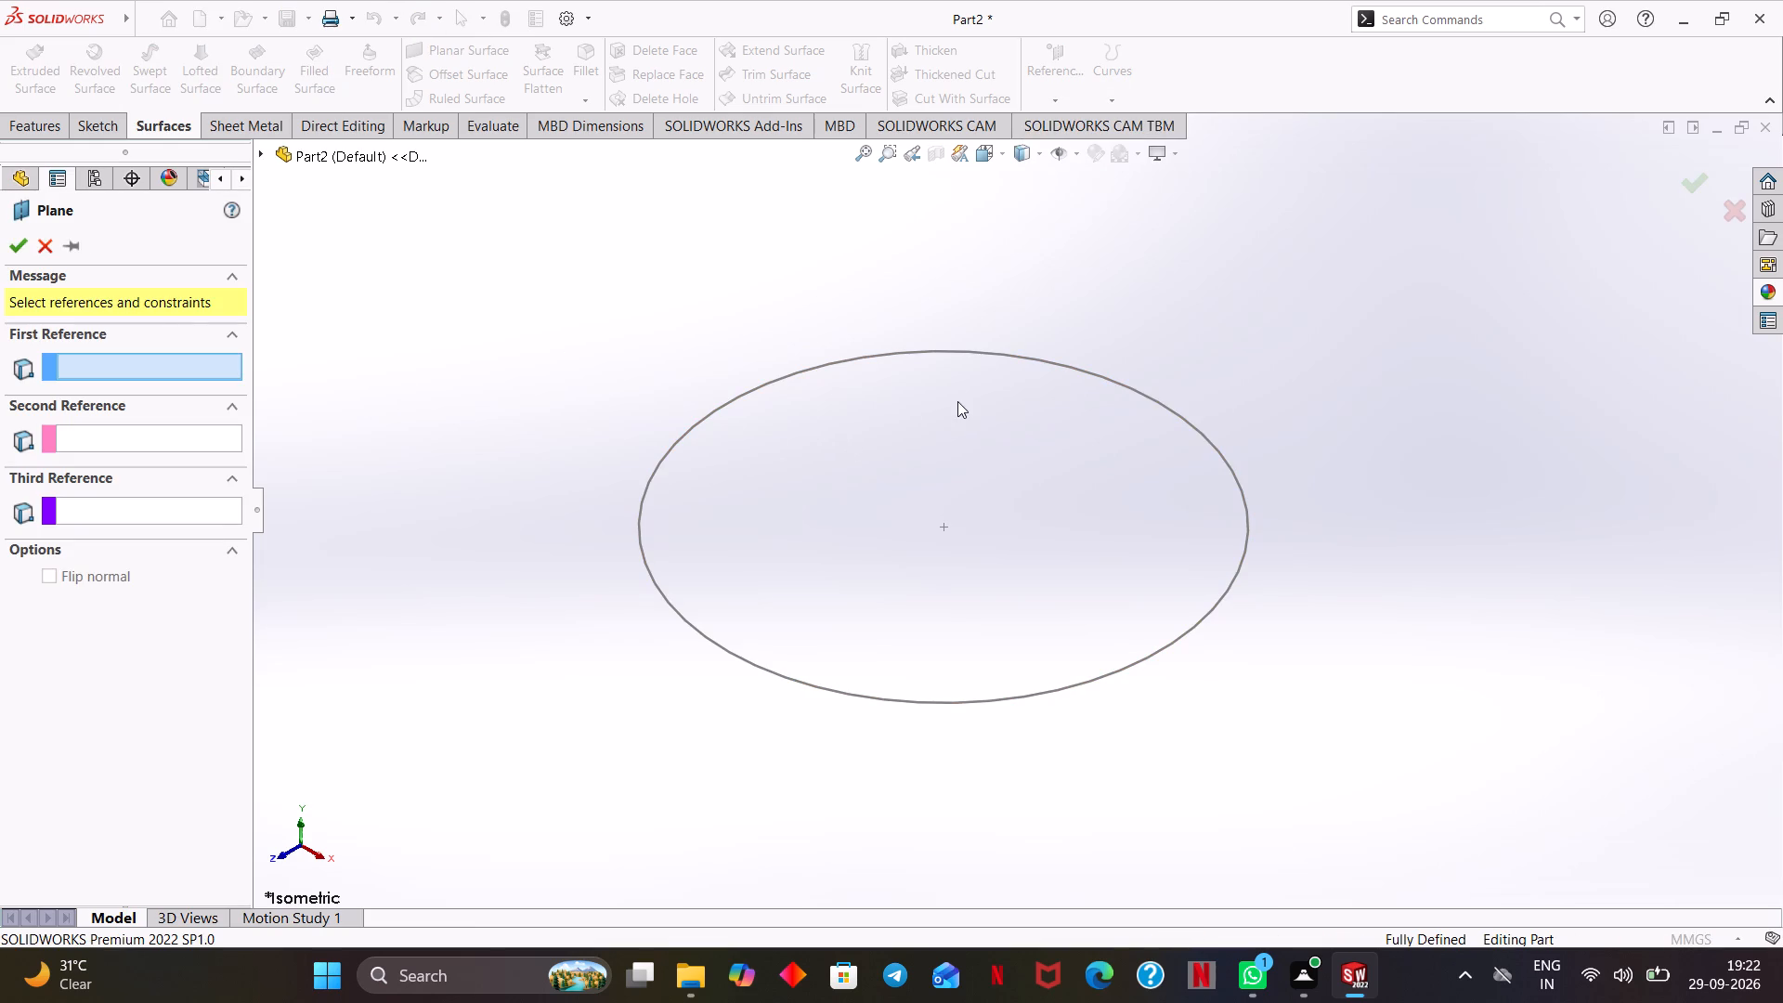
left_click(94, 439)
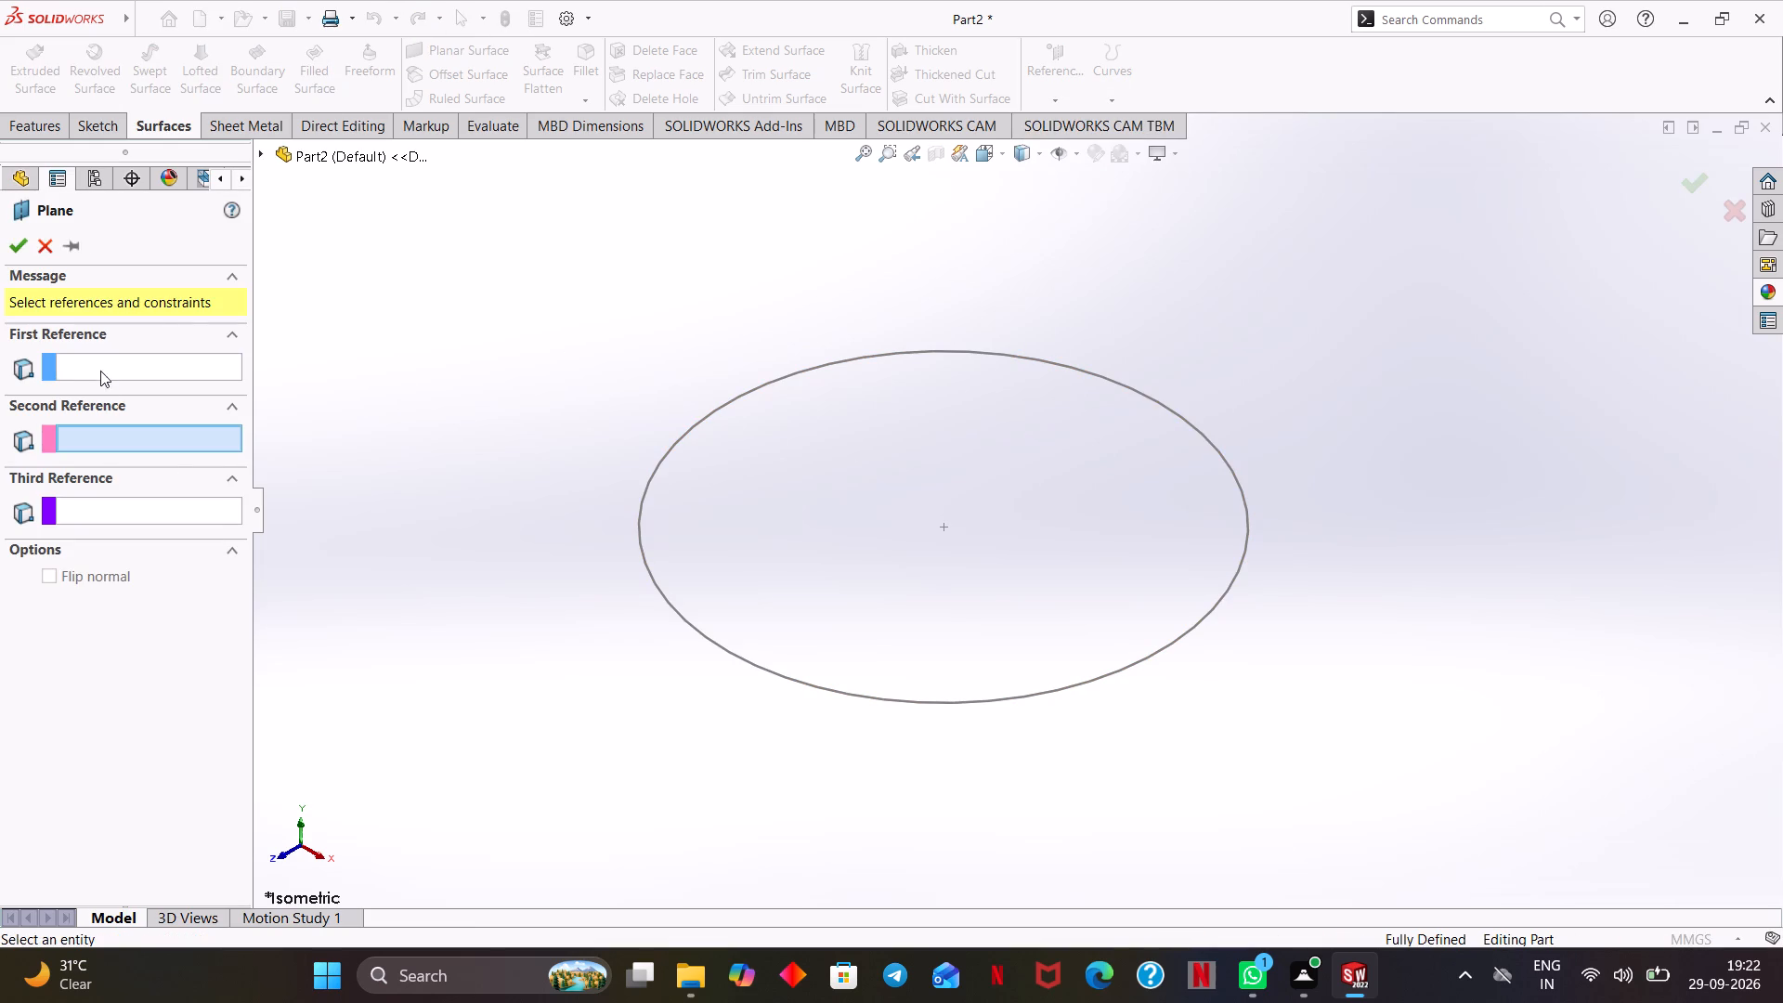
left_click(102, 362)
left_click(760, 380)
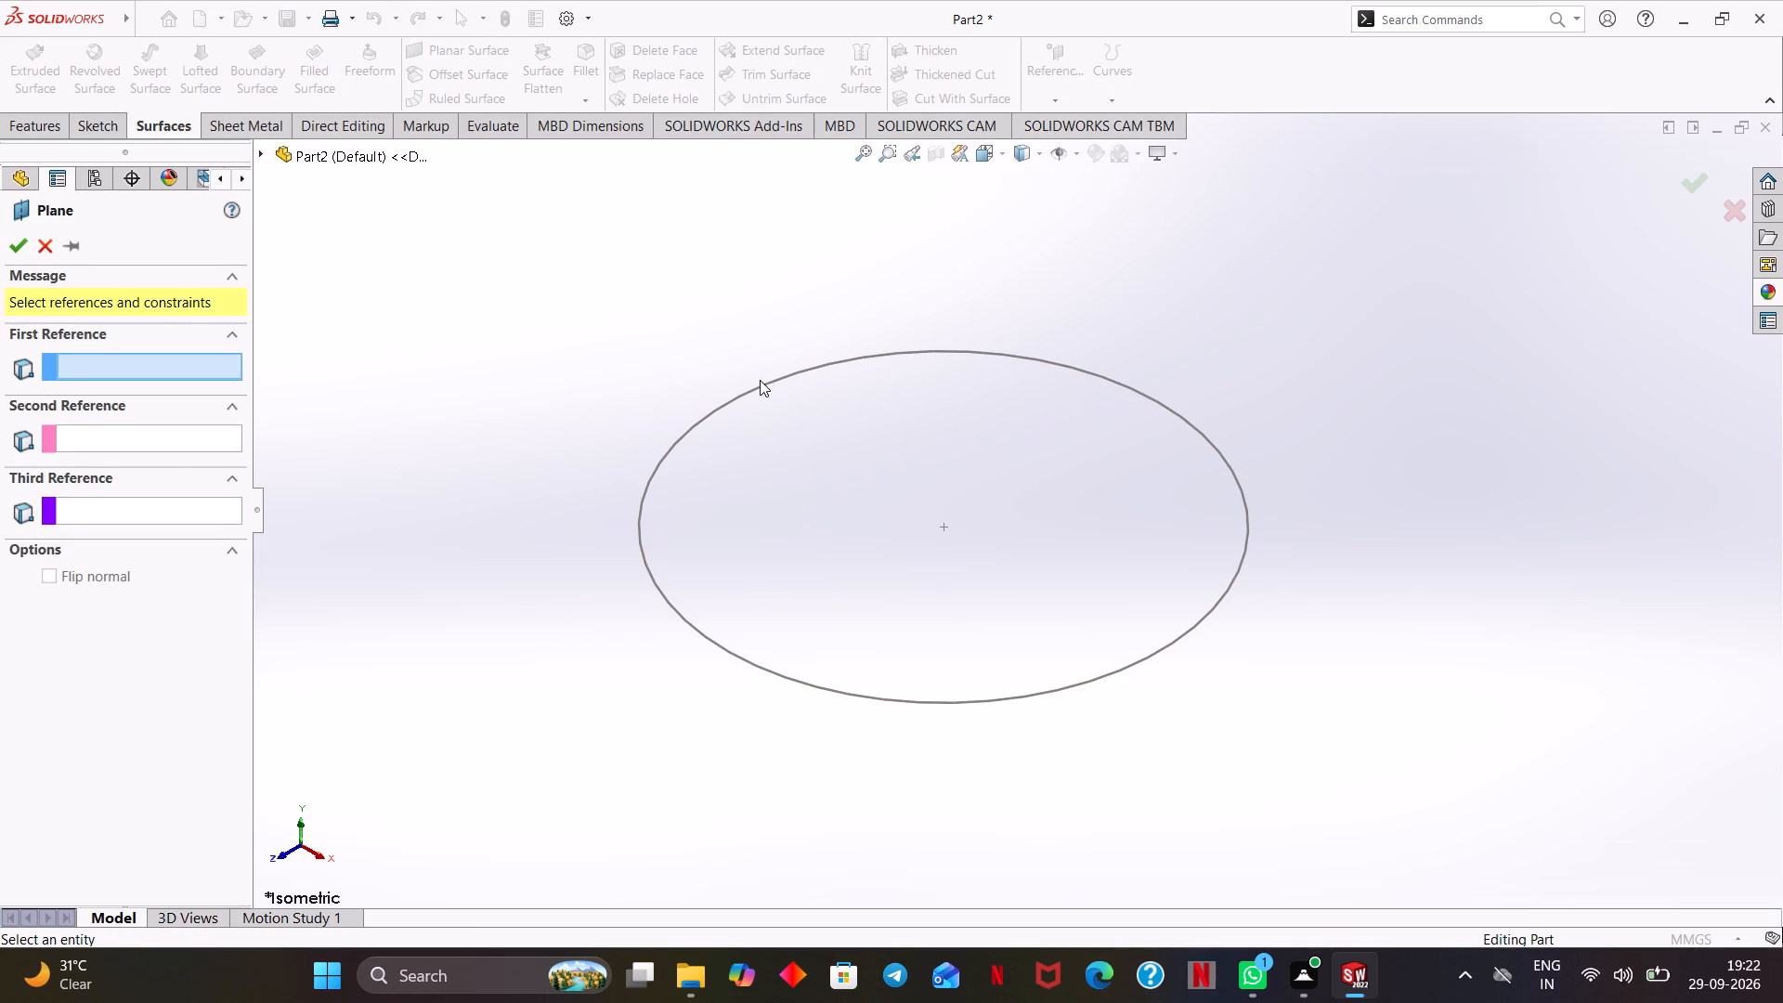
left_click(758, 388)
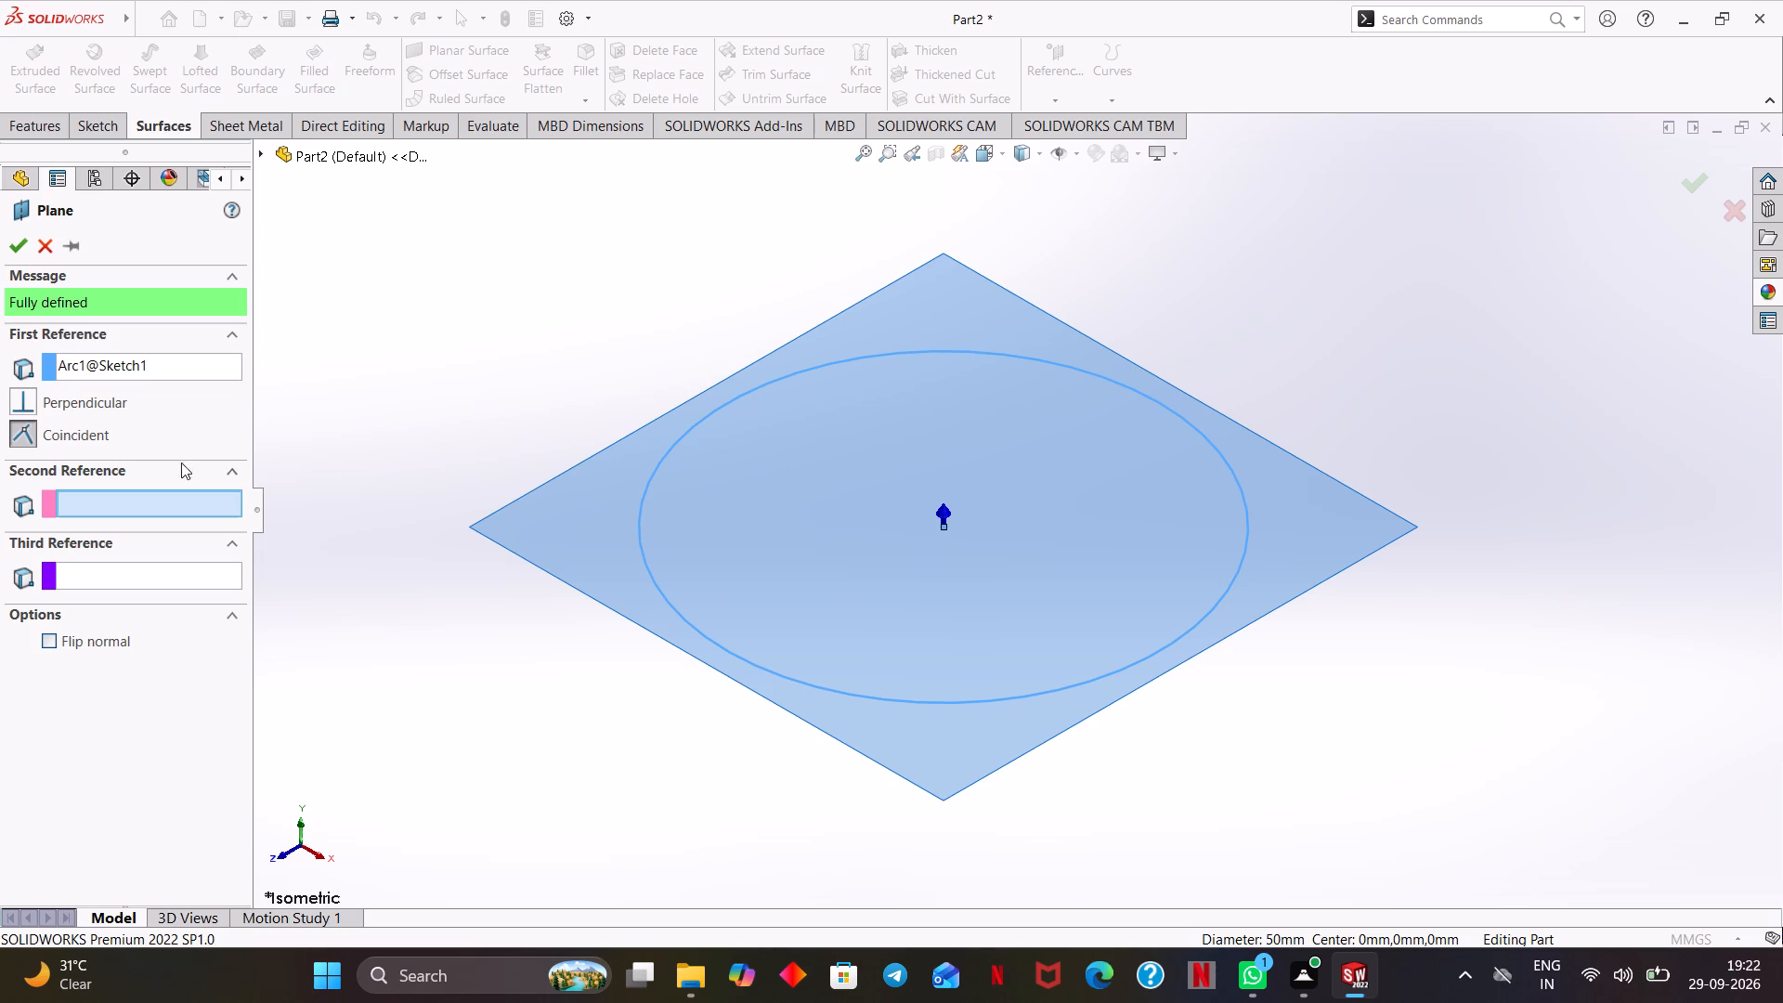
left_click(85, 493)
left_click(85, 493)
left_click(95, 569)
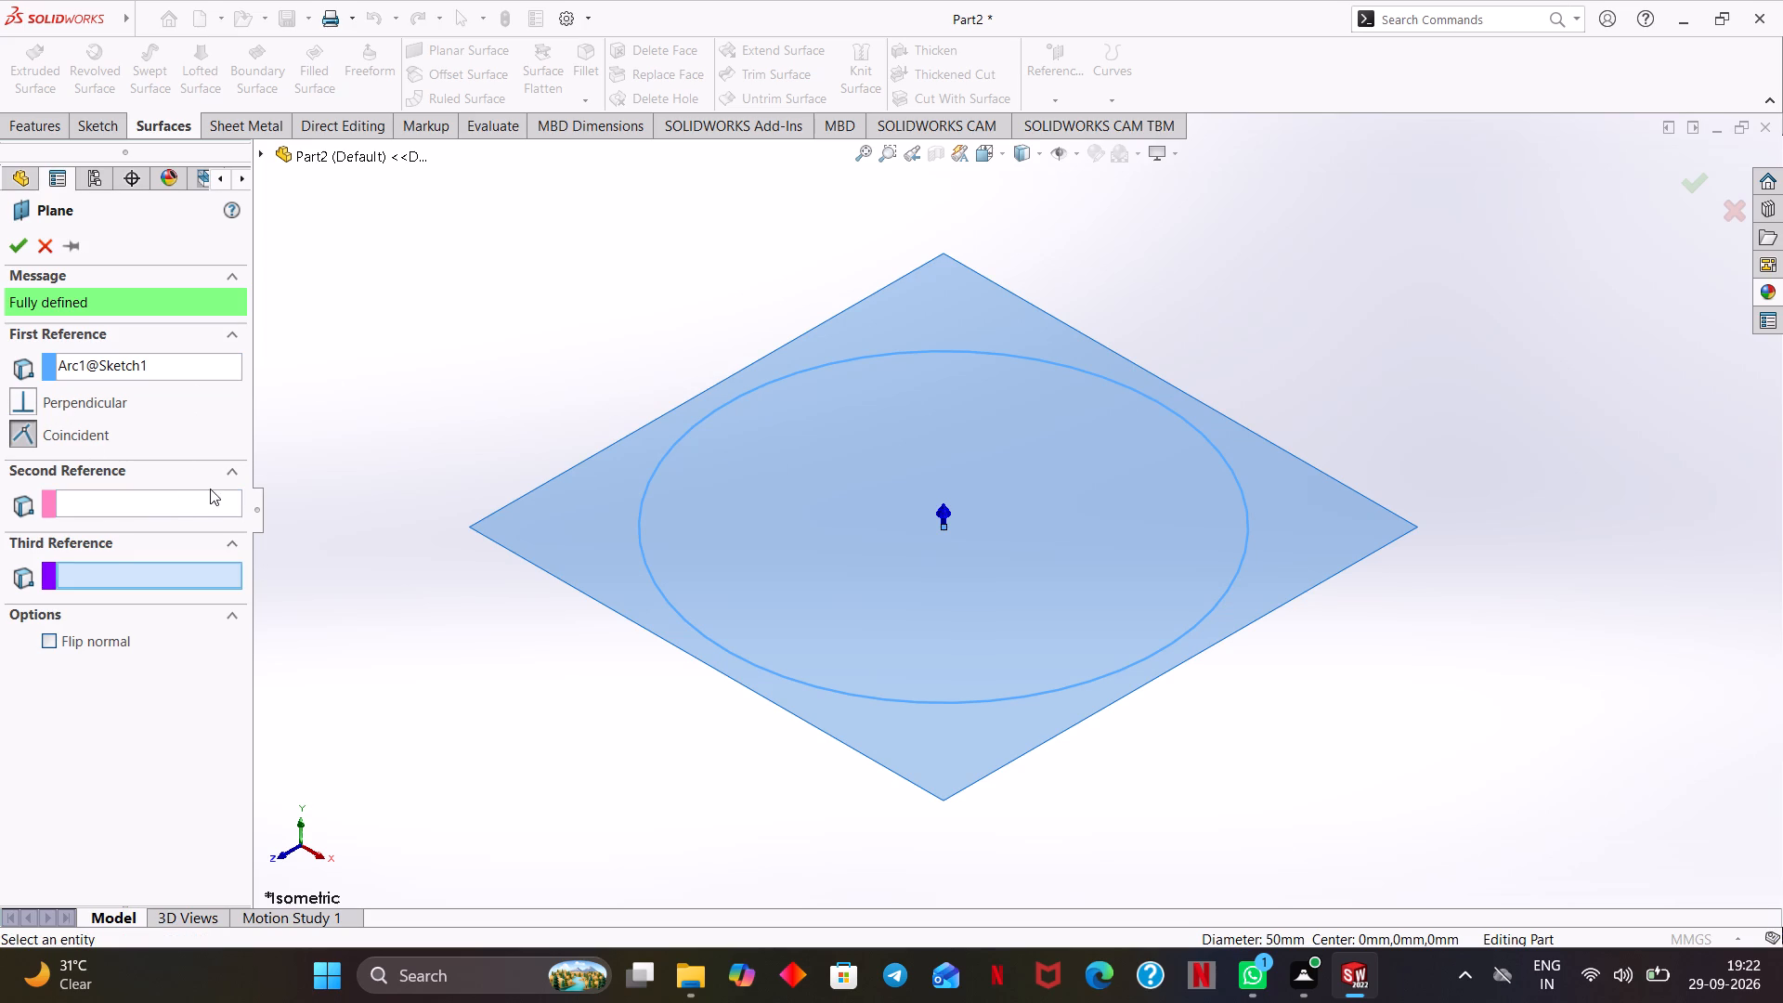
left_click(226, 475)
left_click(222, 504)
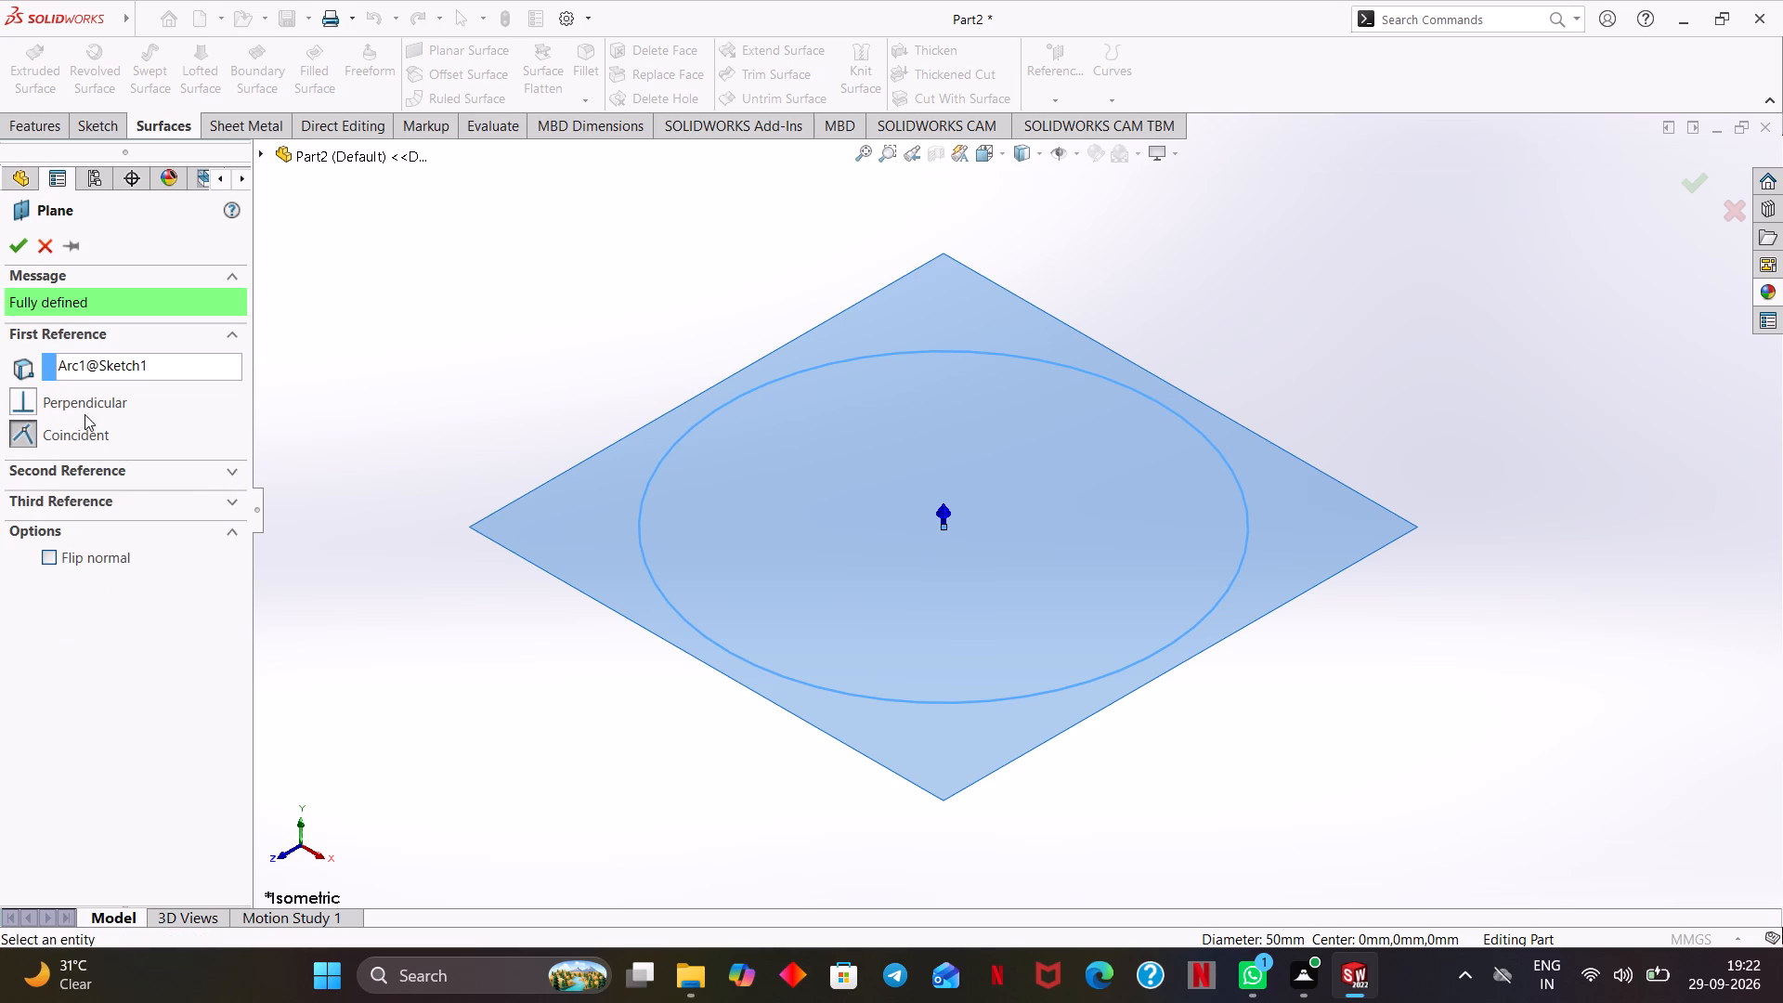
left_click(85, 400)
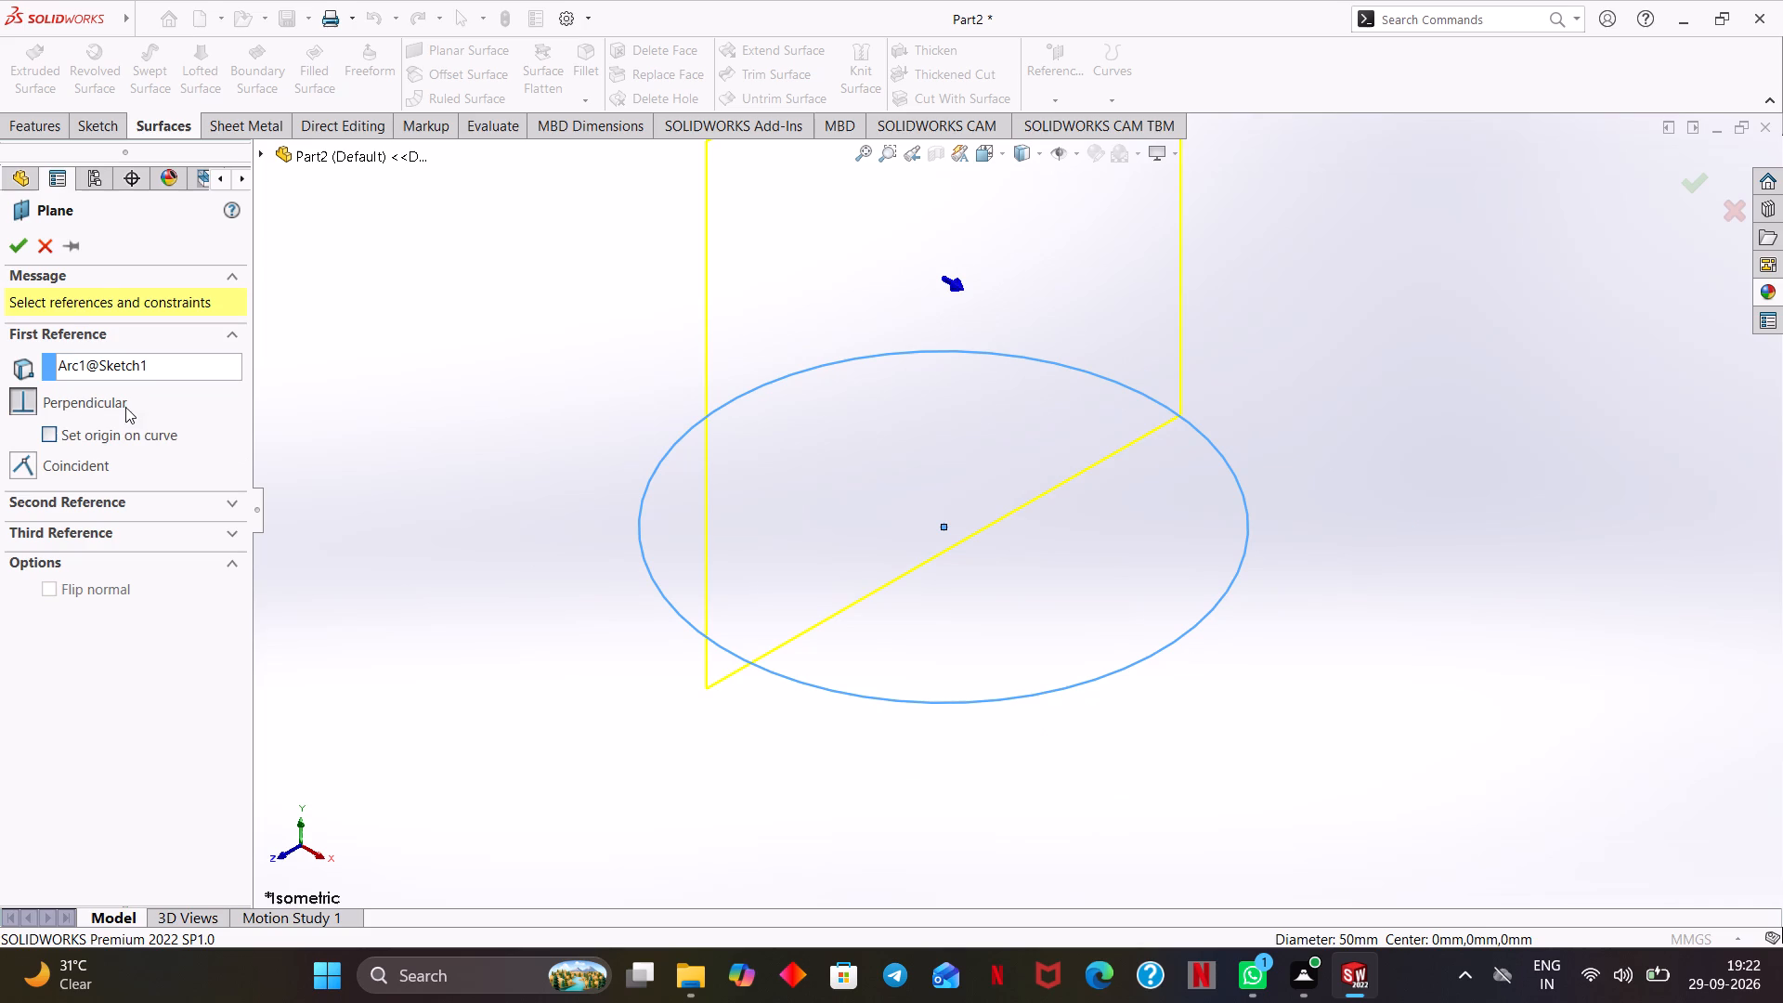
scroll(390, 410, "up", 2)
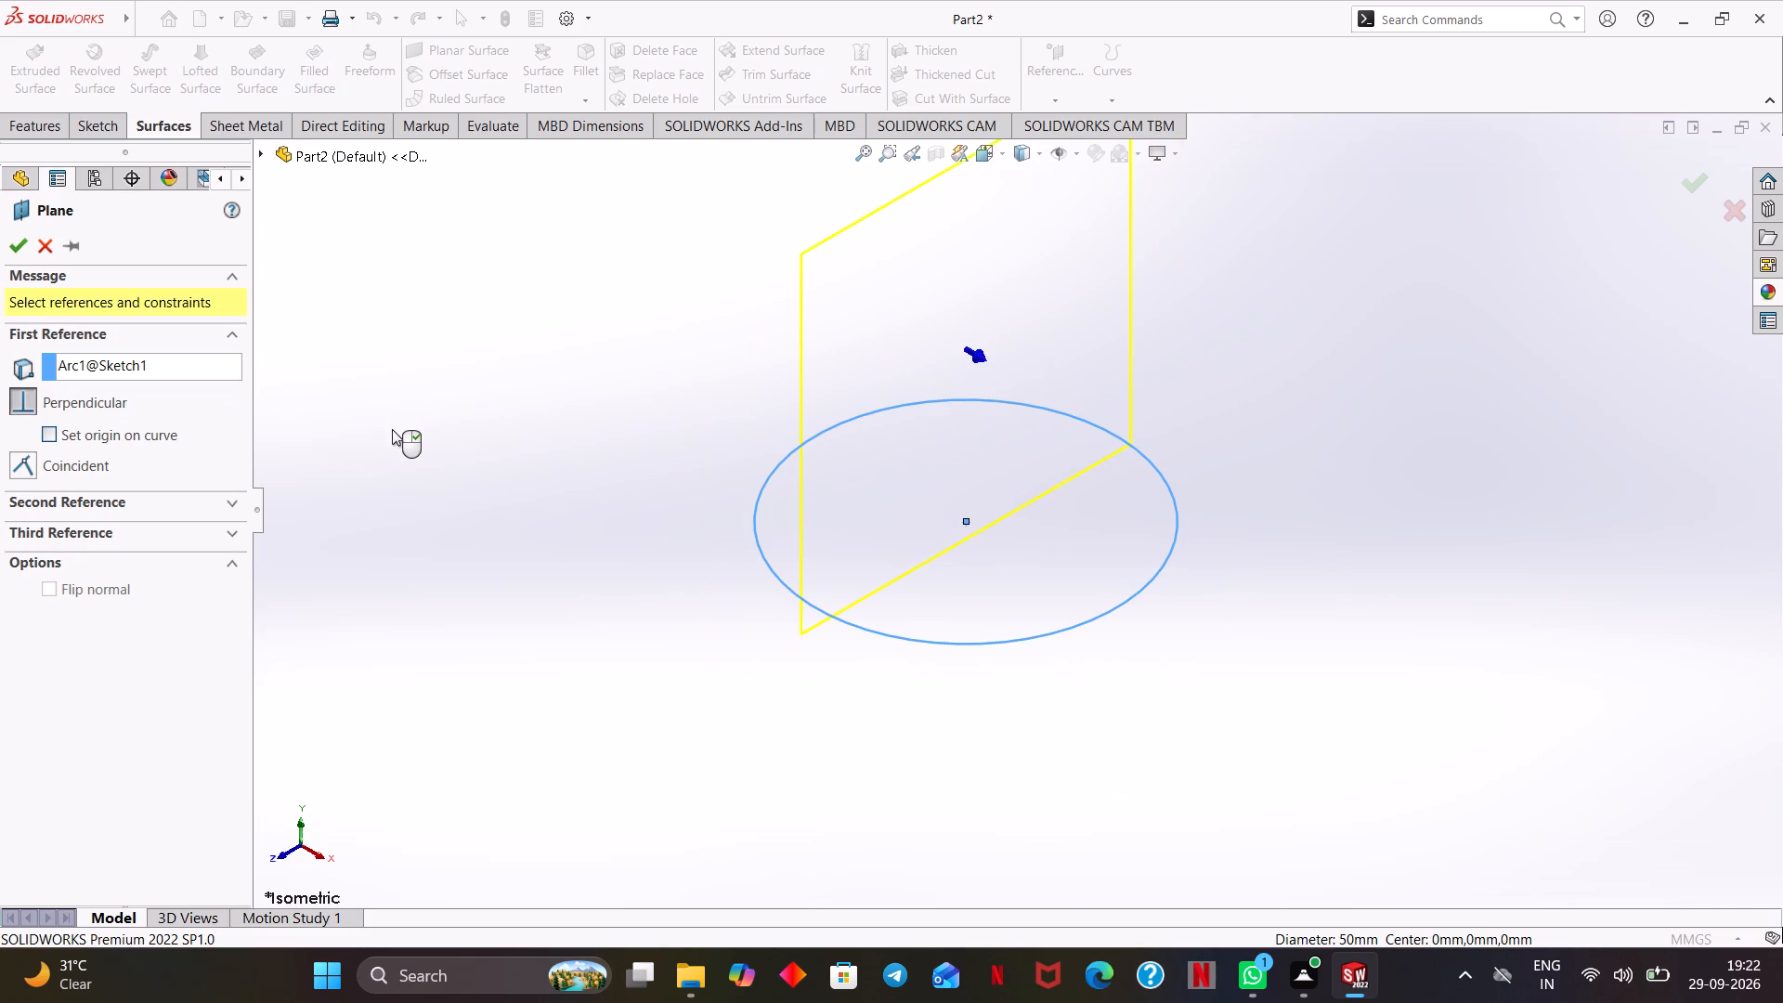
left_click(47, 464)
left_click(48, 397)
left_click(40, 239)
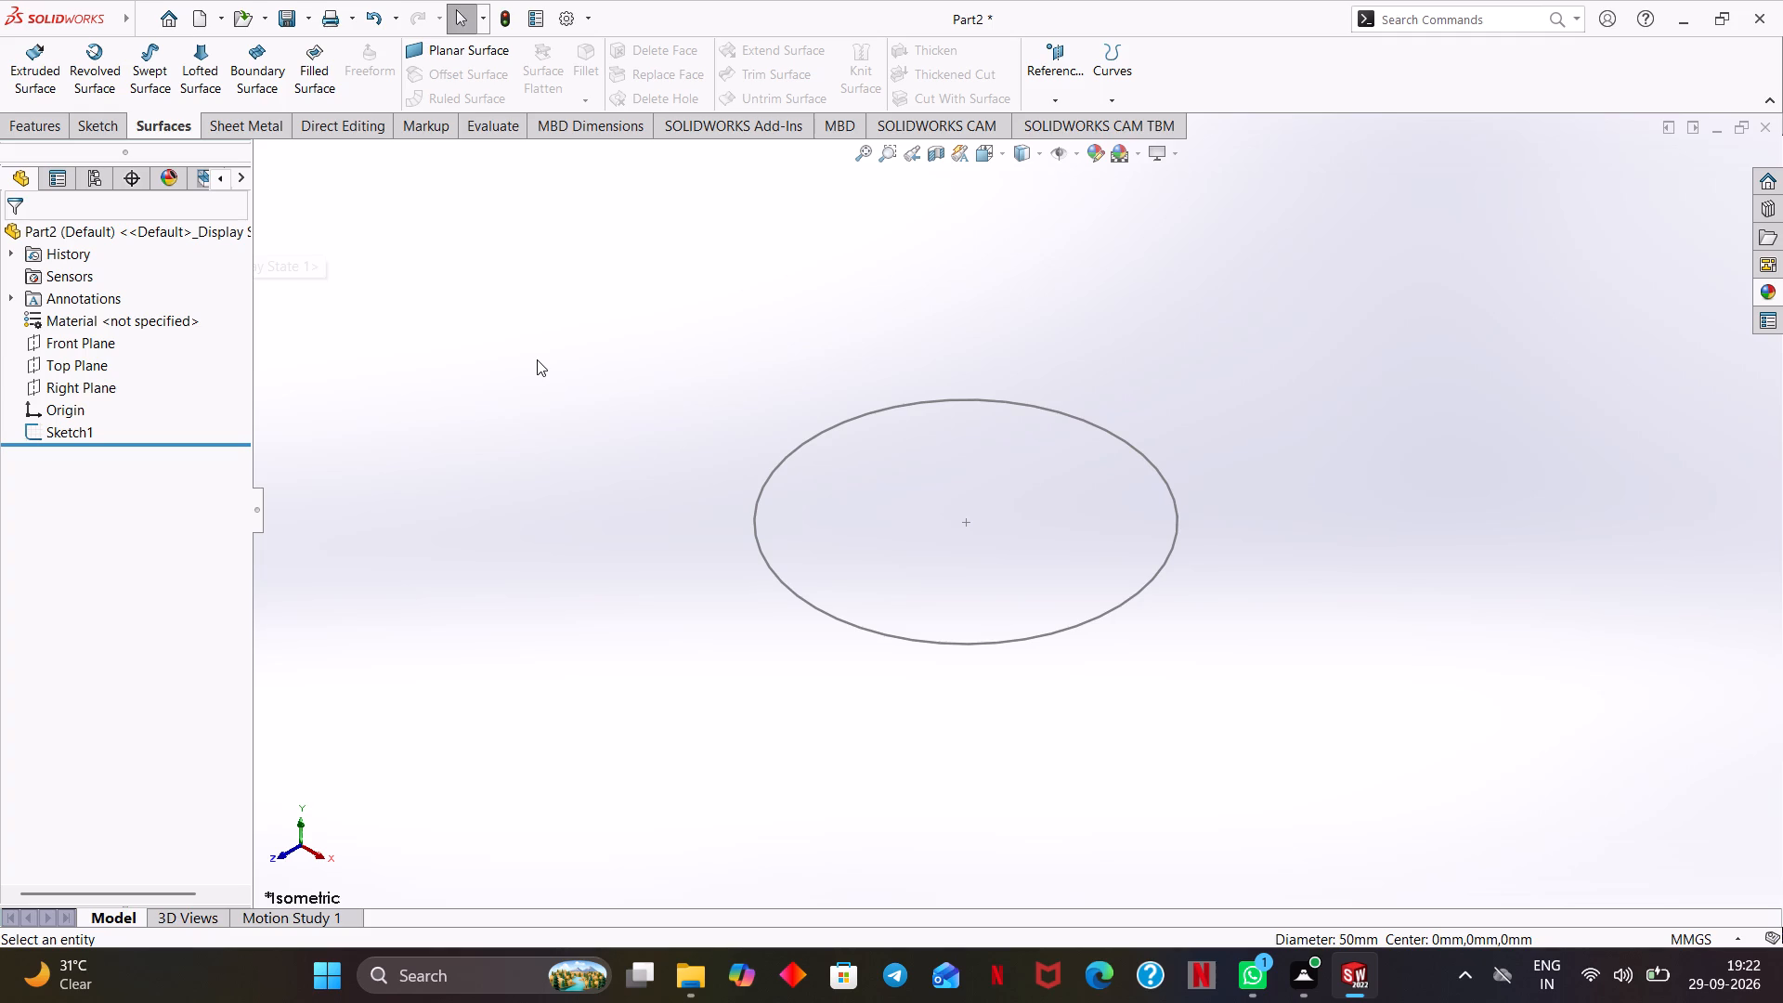
Create a reference plane offset 65 mm above the Top Plane.
left_click(68, 367)
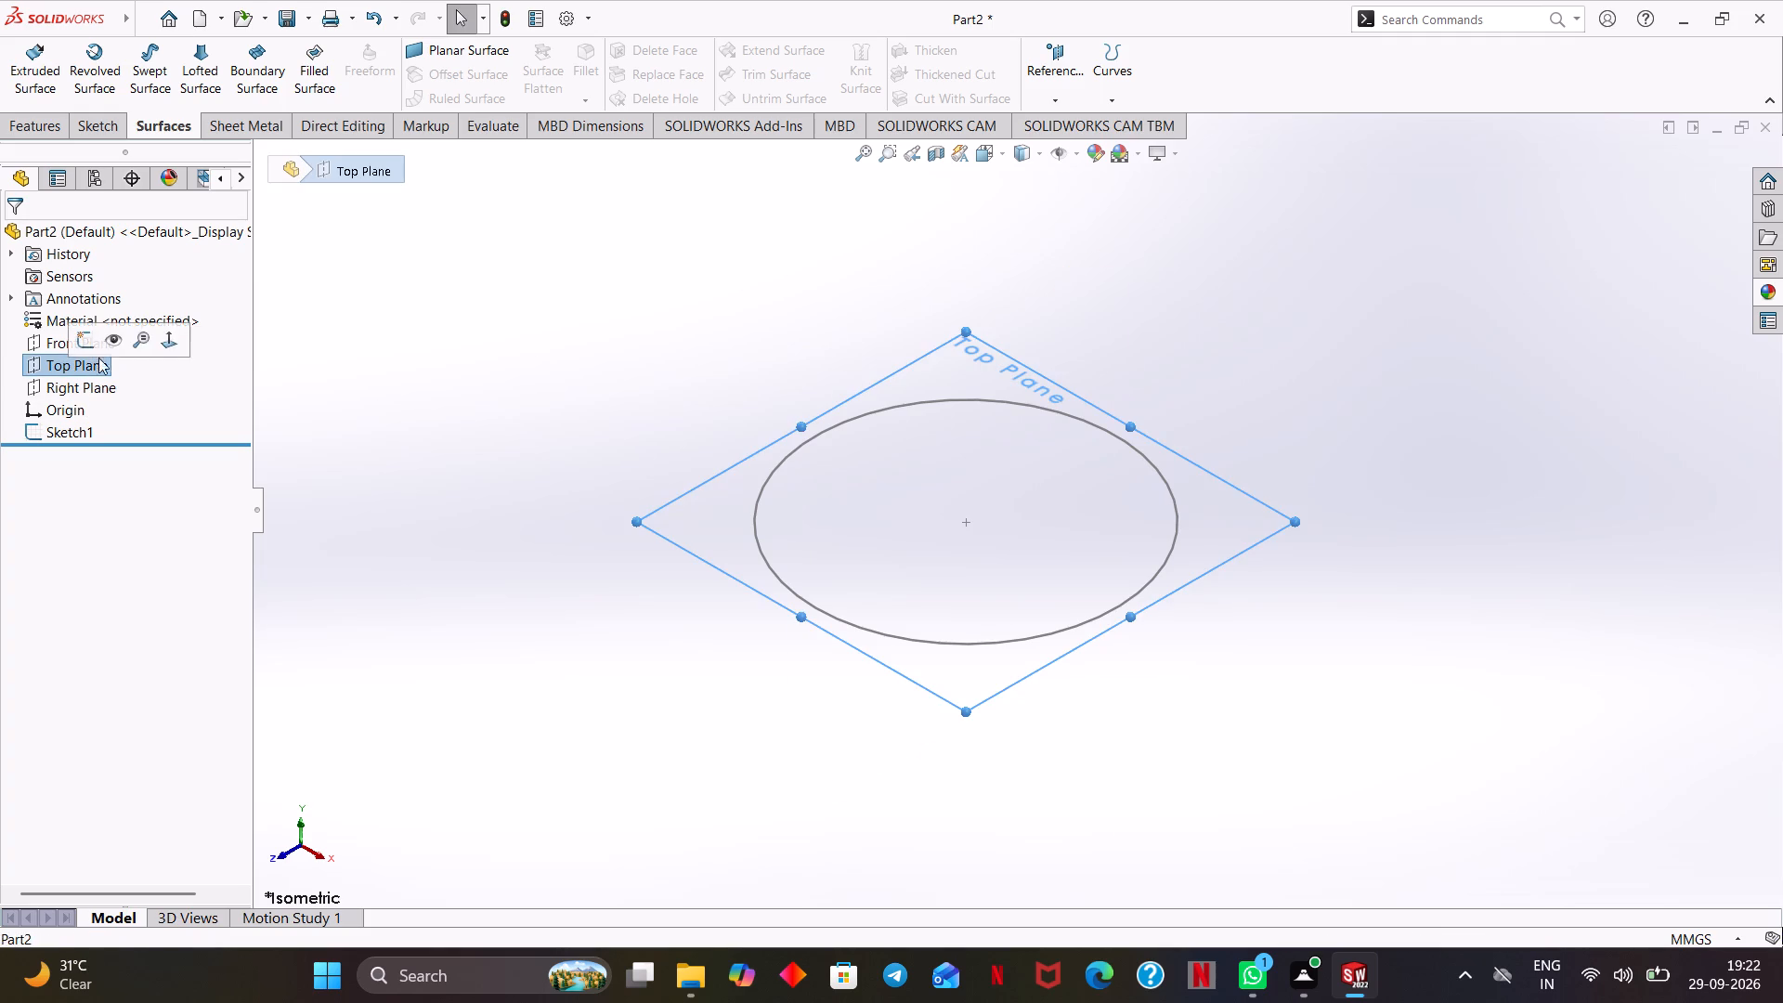
left_click(1064, 92)
left_click(1064, 118)
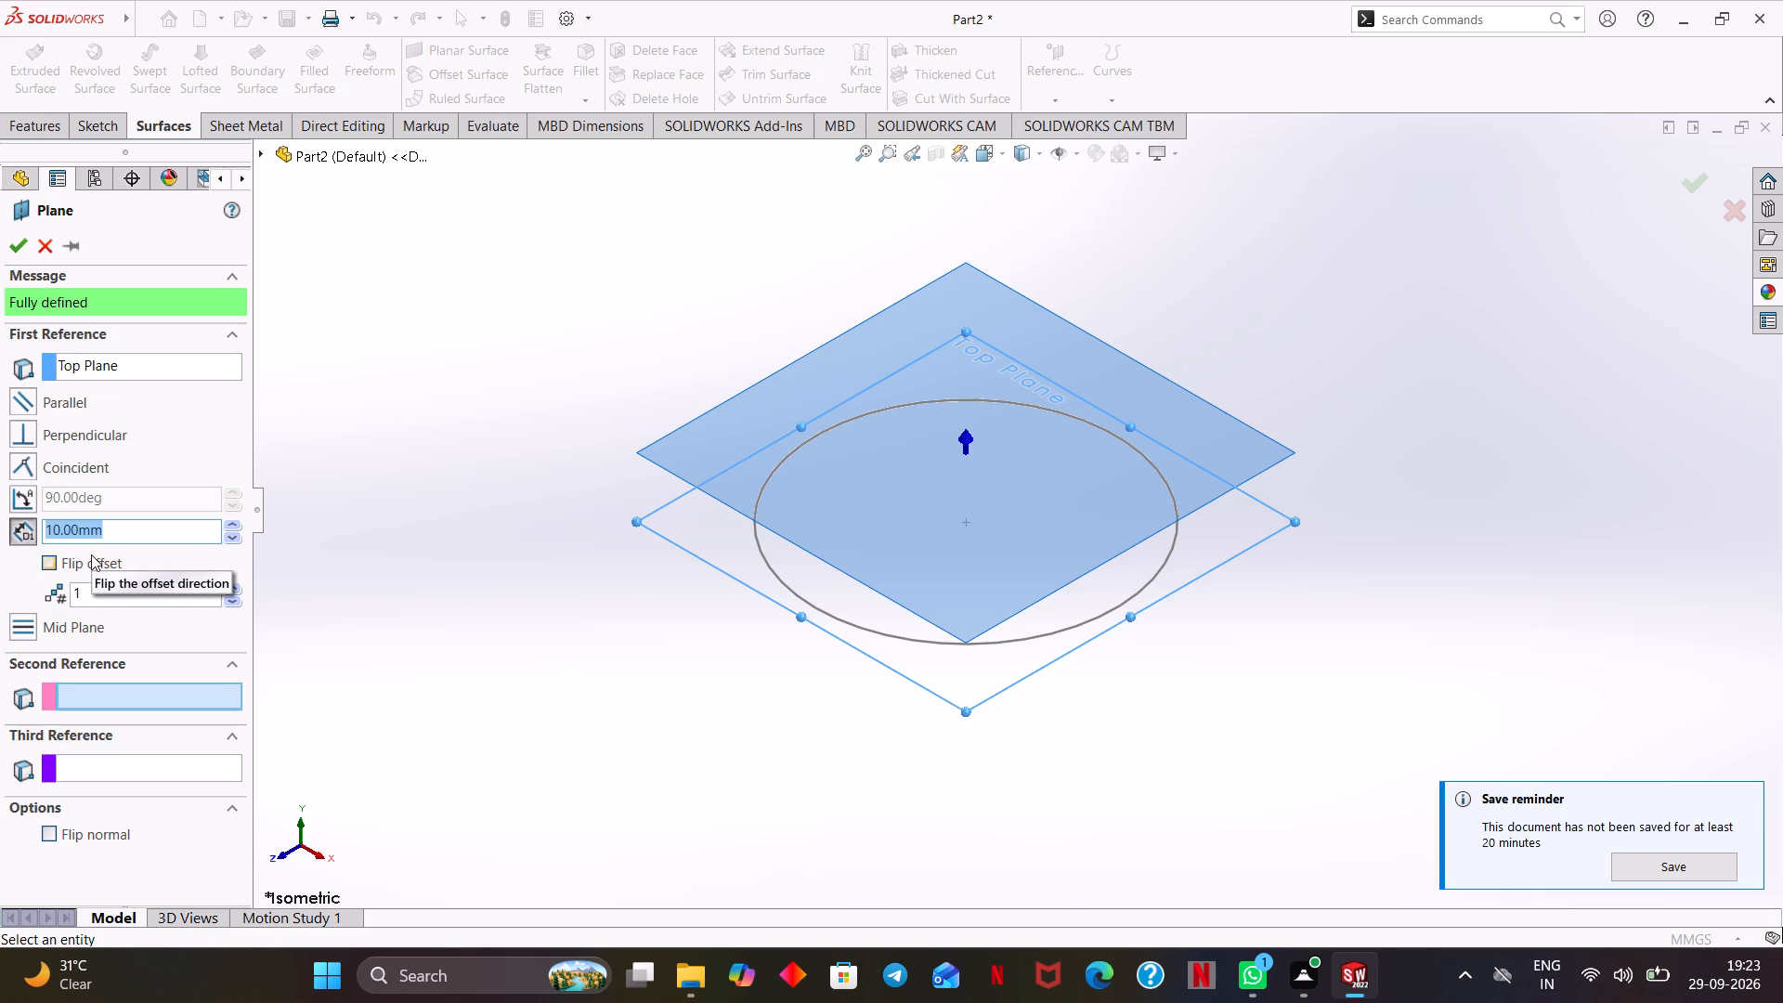
type("65")
key("Return")
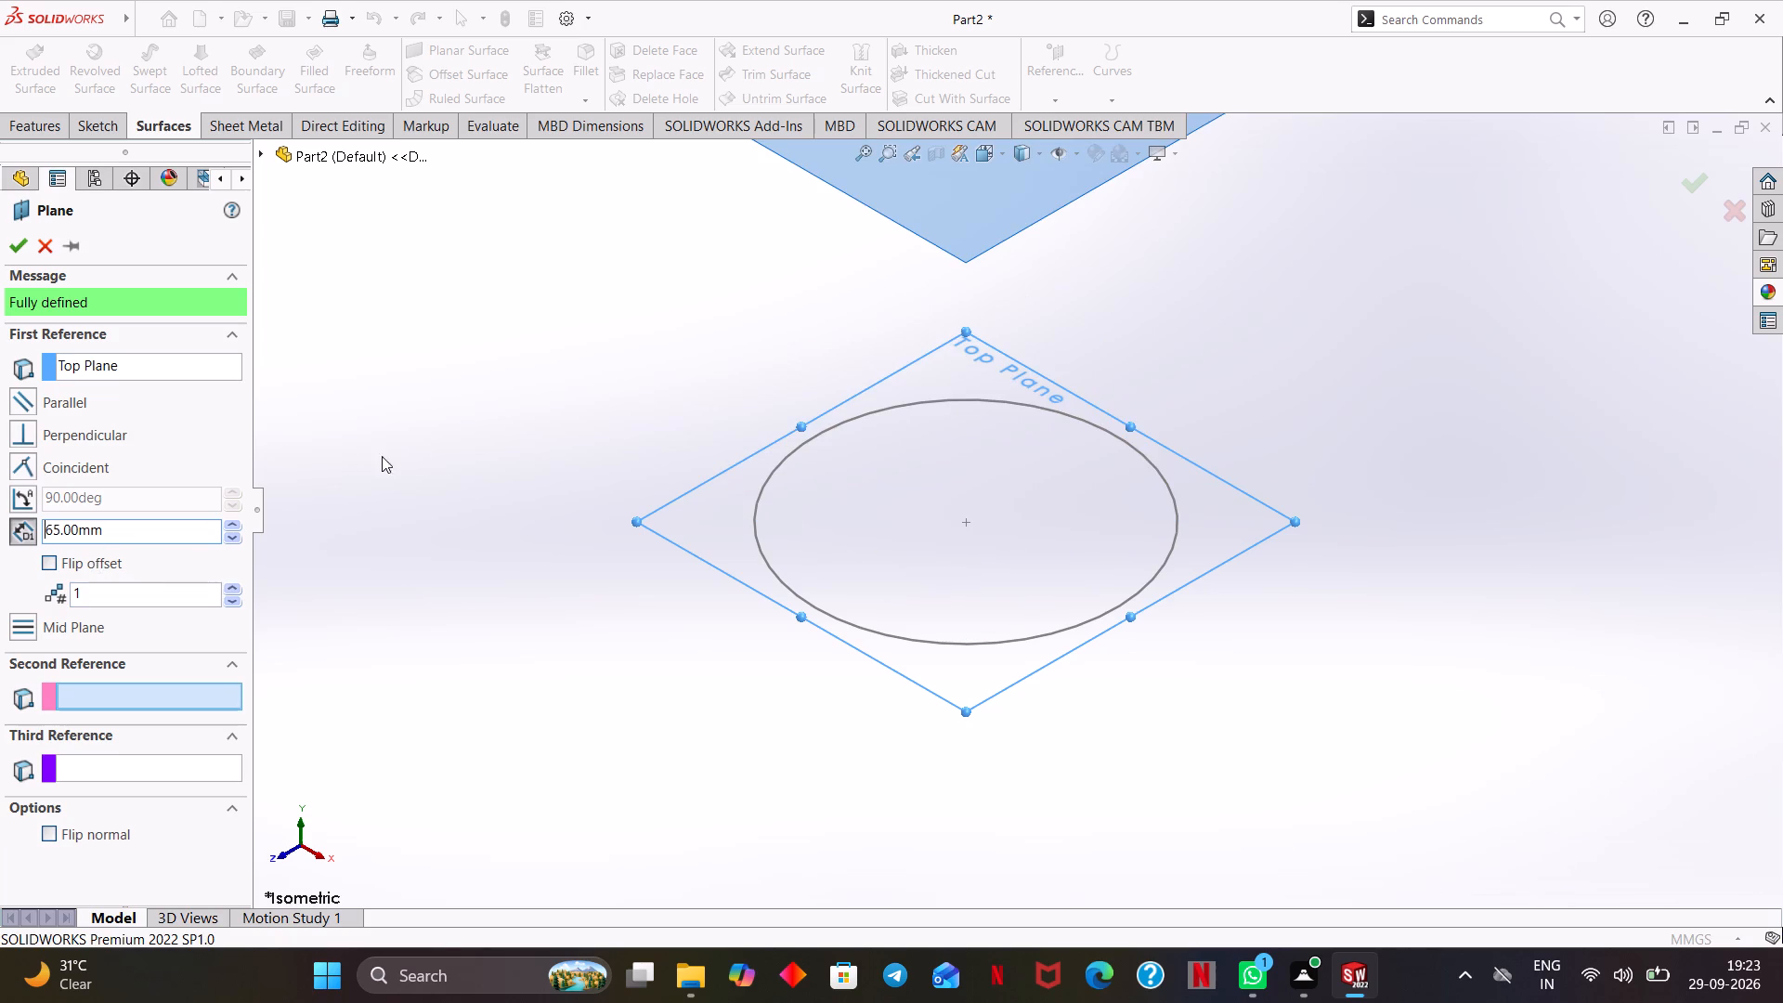
scroll(442, 456, "up", 3)
middle_click_drag(536, 474, 500, 501, "ctrl")
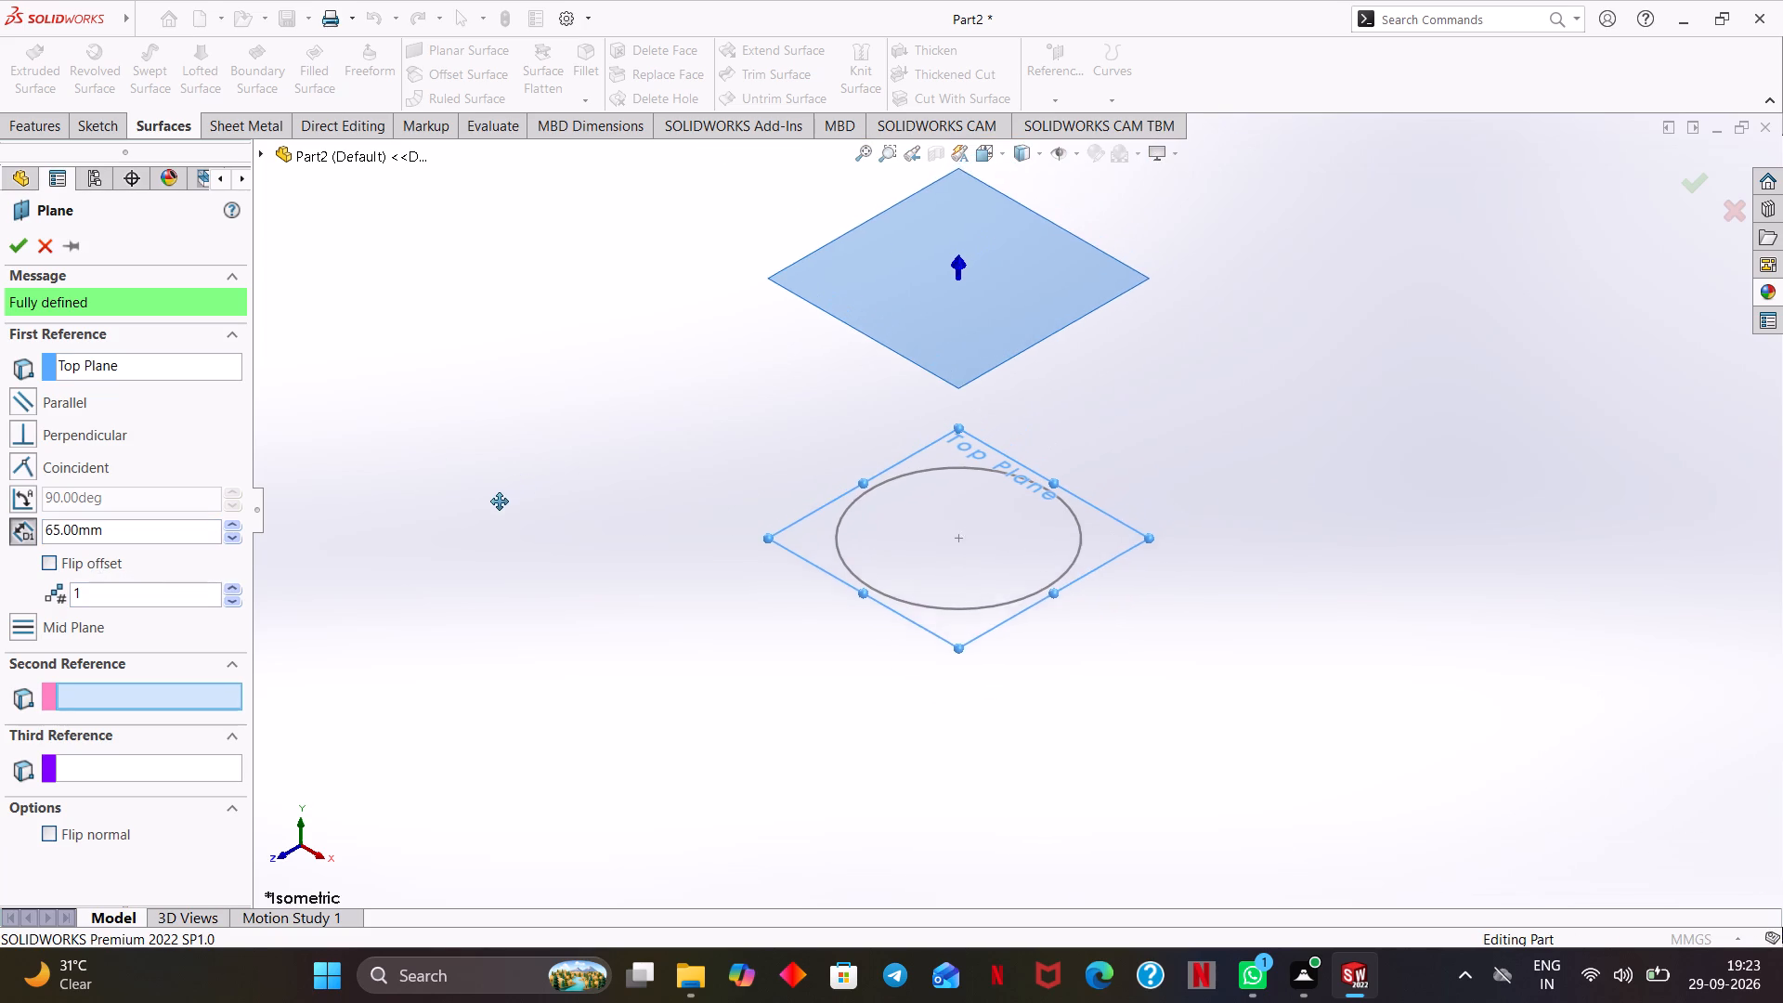
middle_click_drag(500, 501, 449, 539, "ctrl")
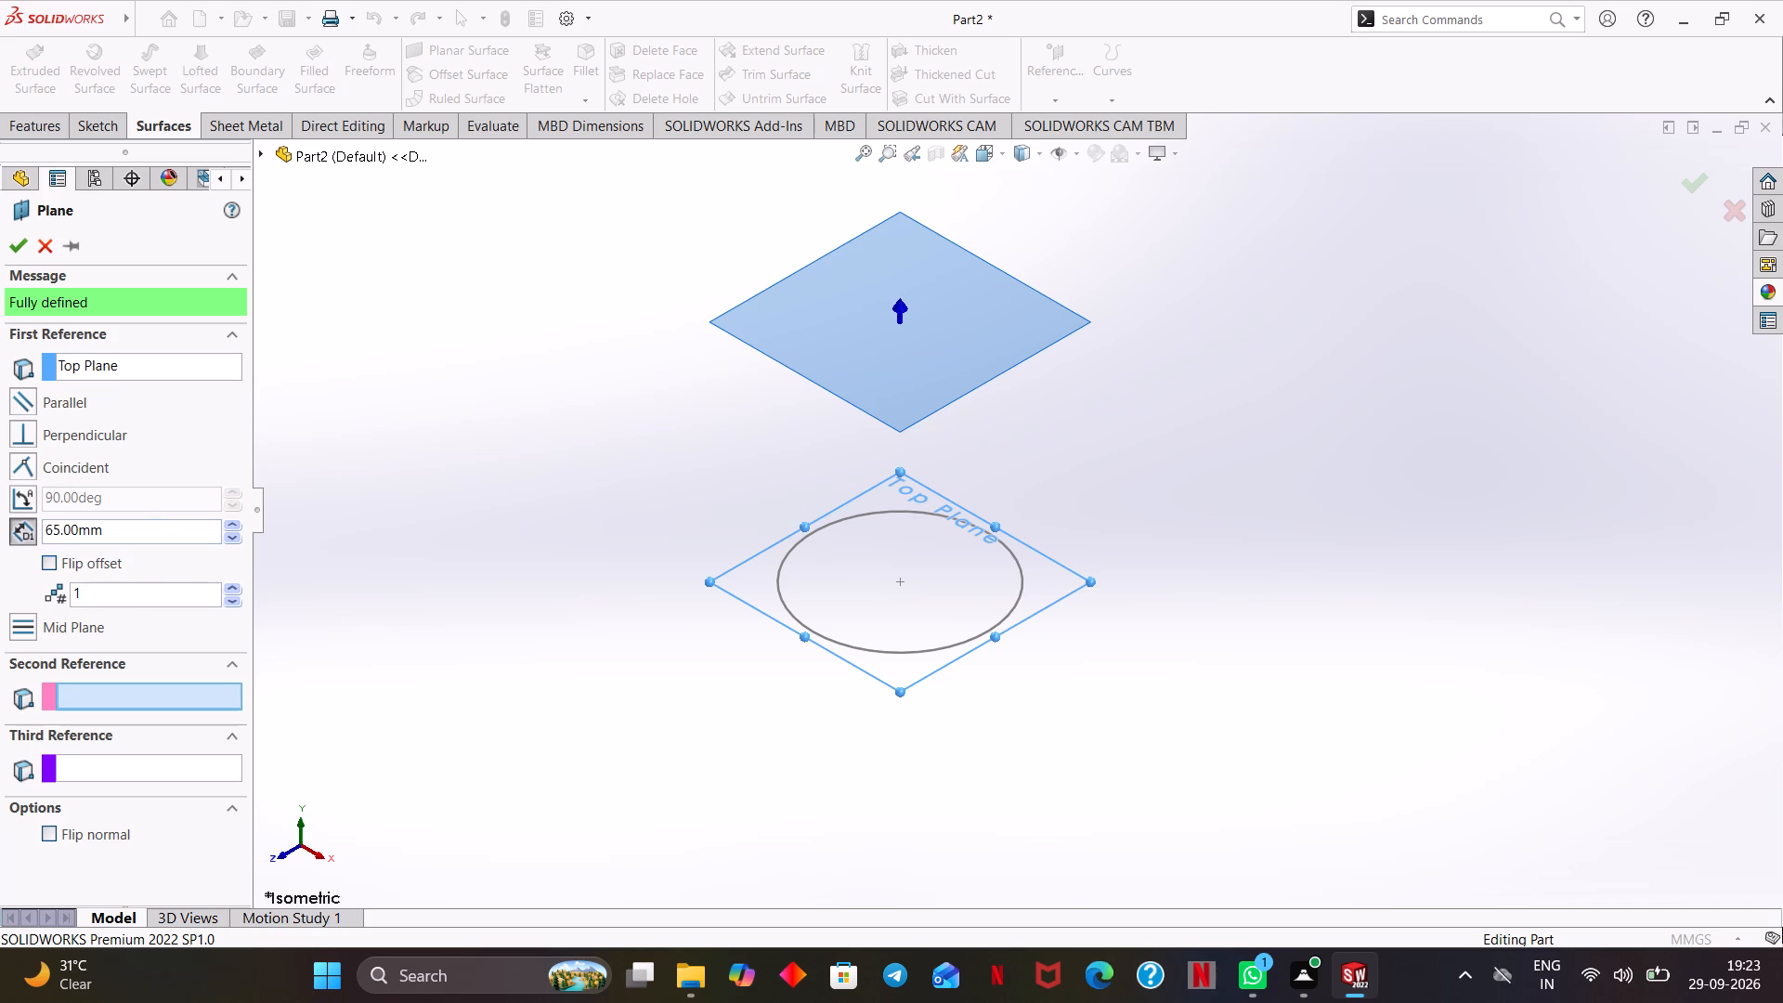
left_click(13, 242)
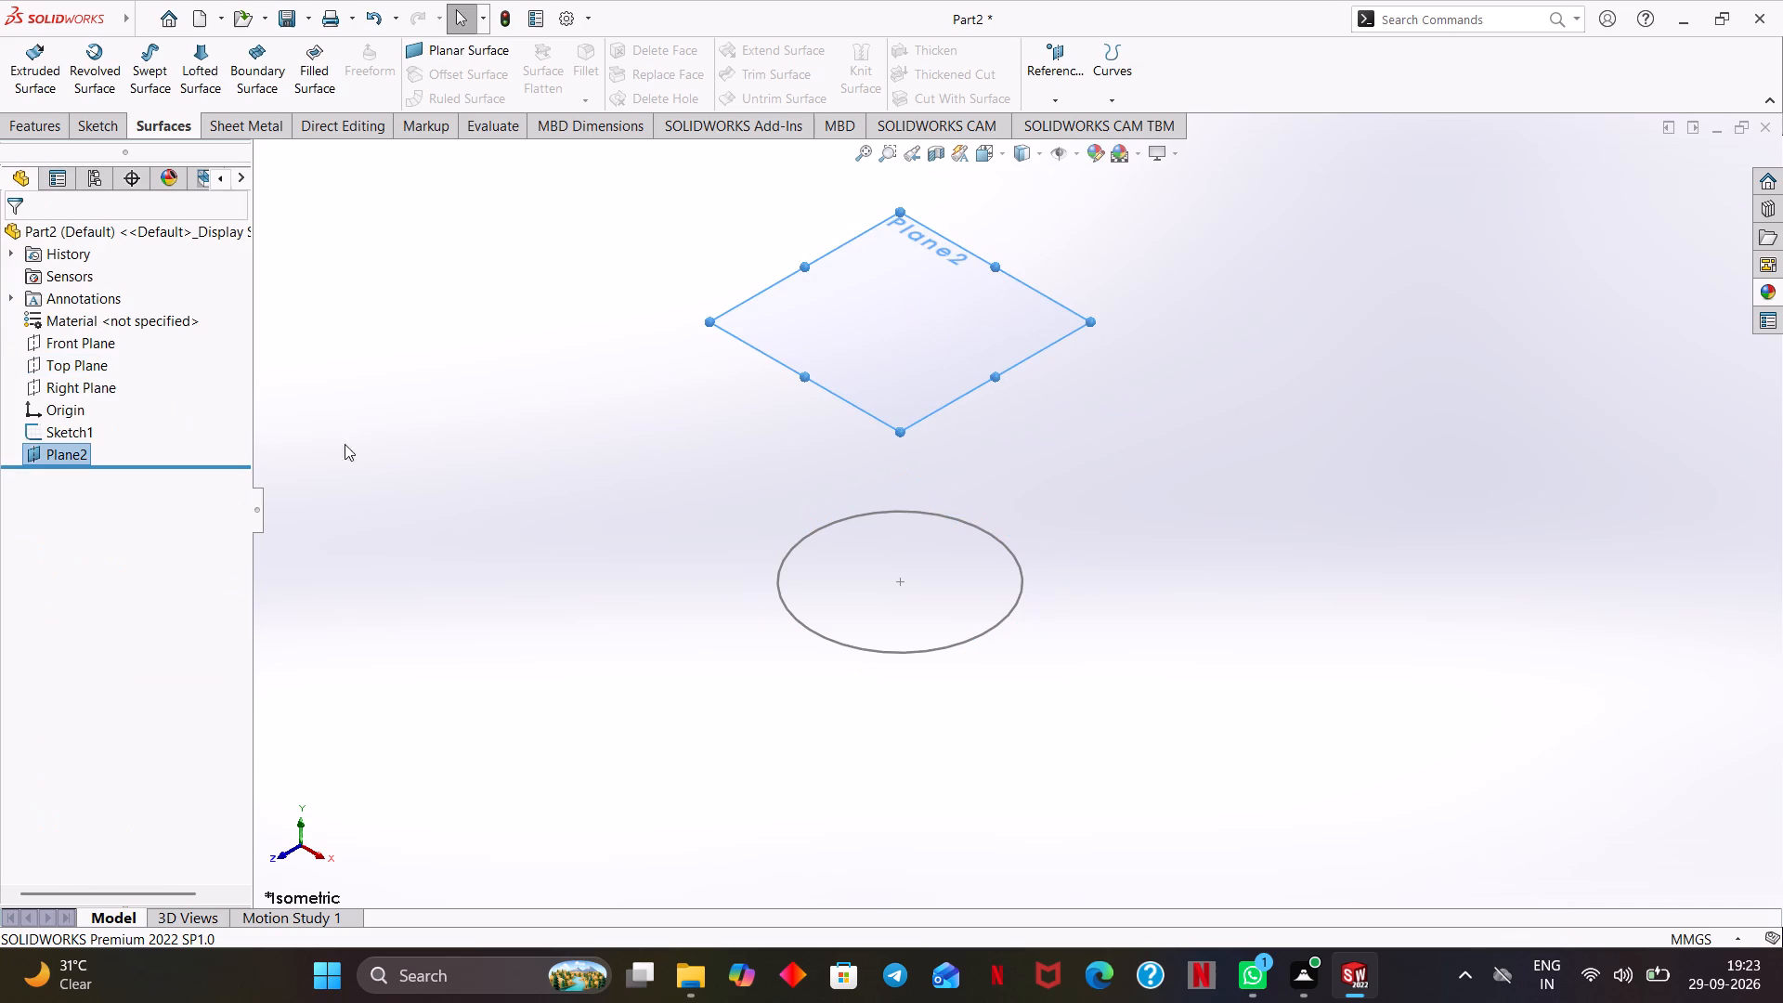
Sketch a circle of about 15.5 mm radius on the new offset plane, centred on the origin.
left_click(881, 323)
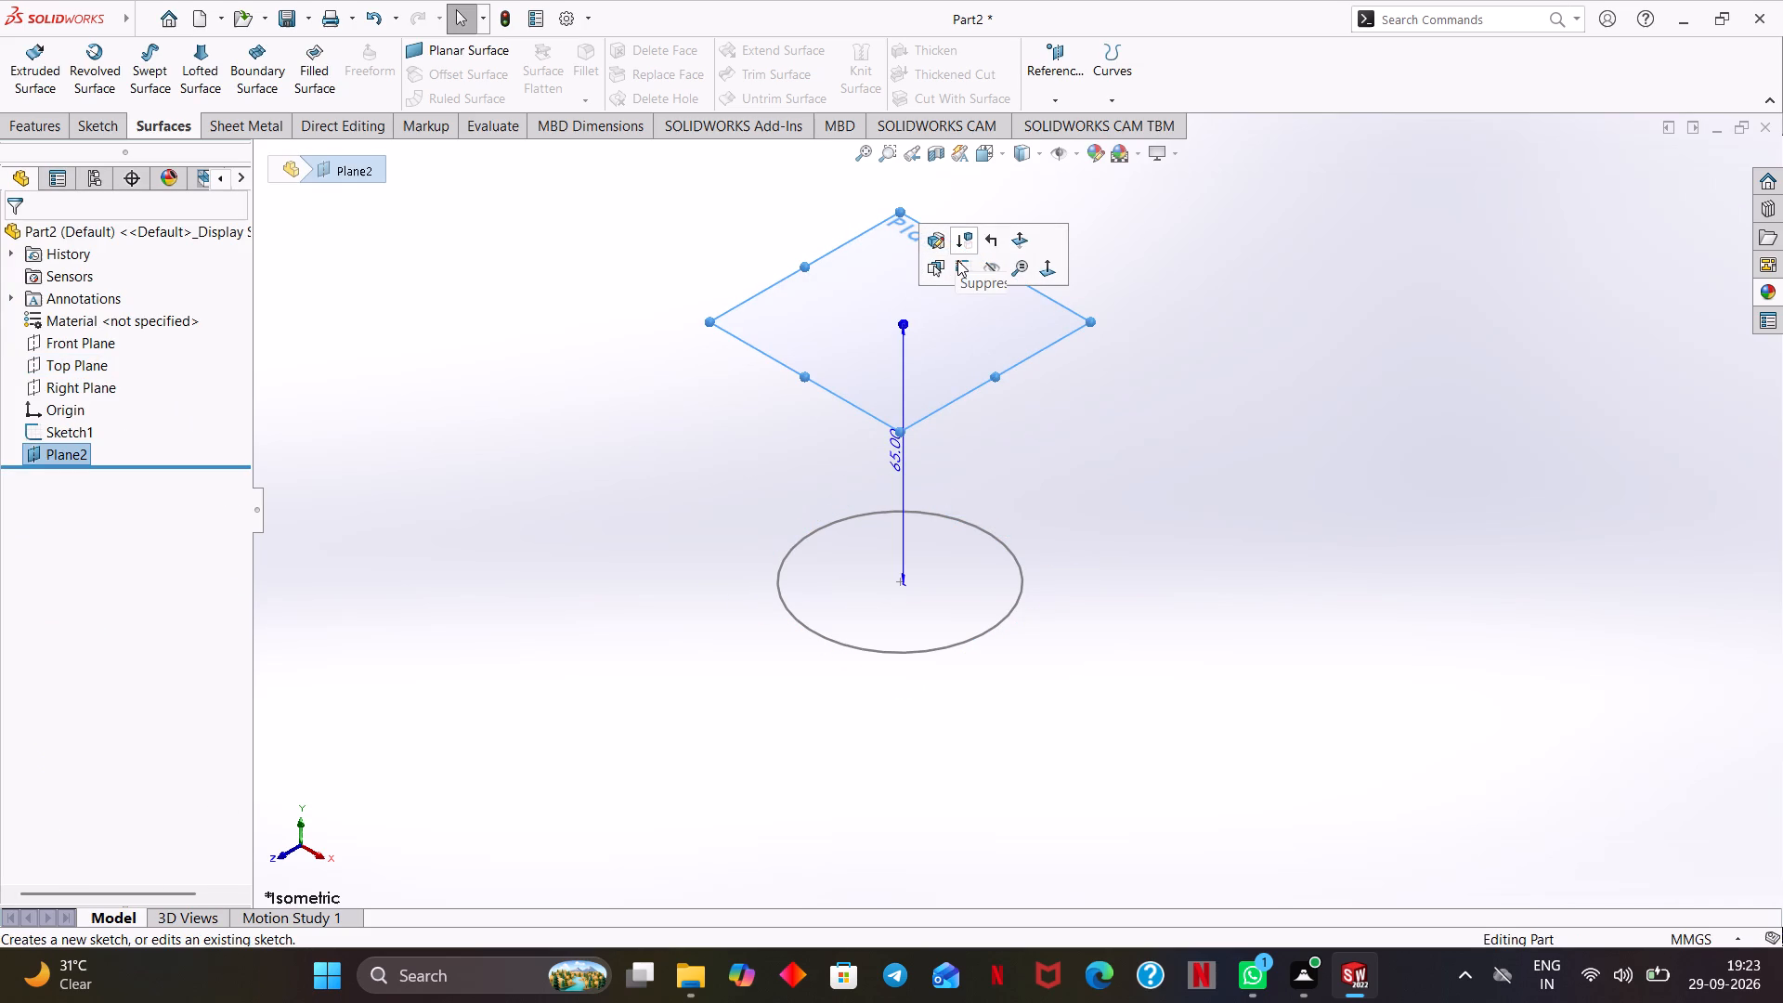
left_click(957, 261)
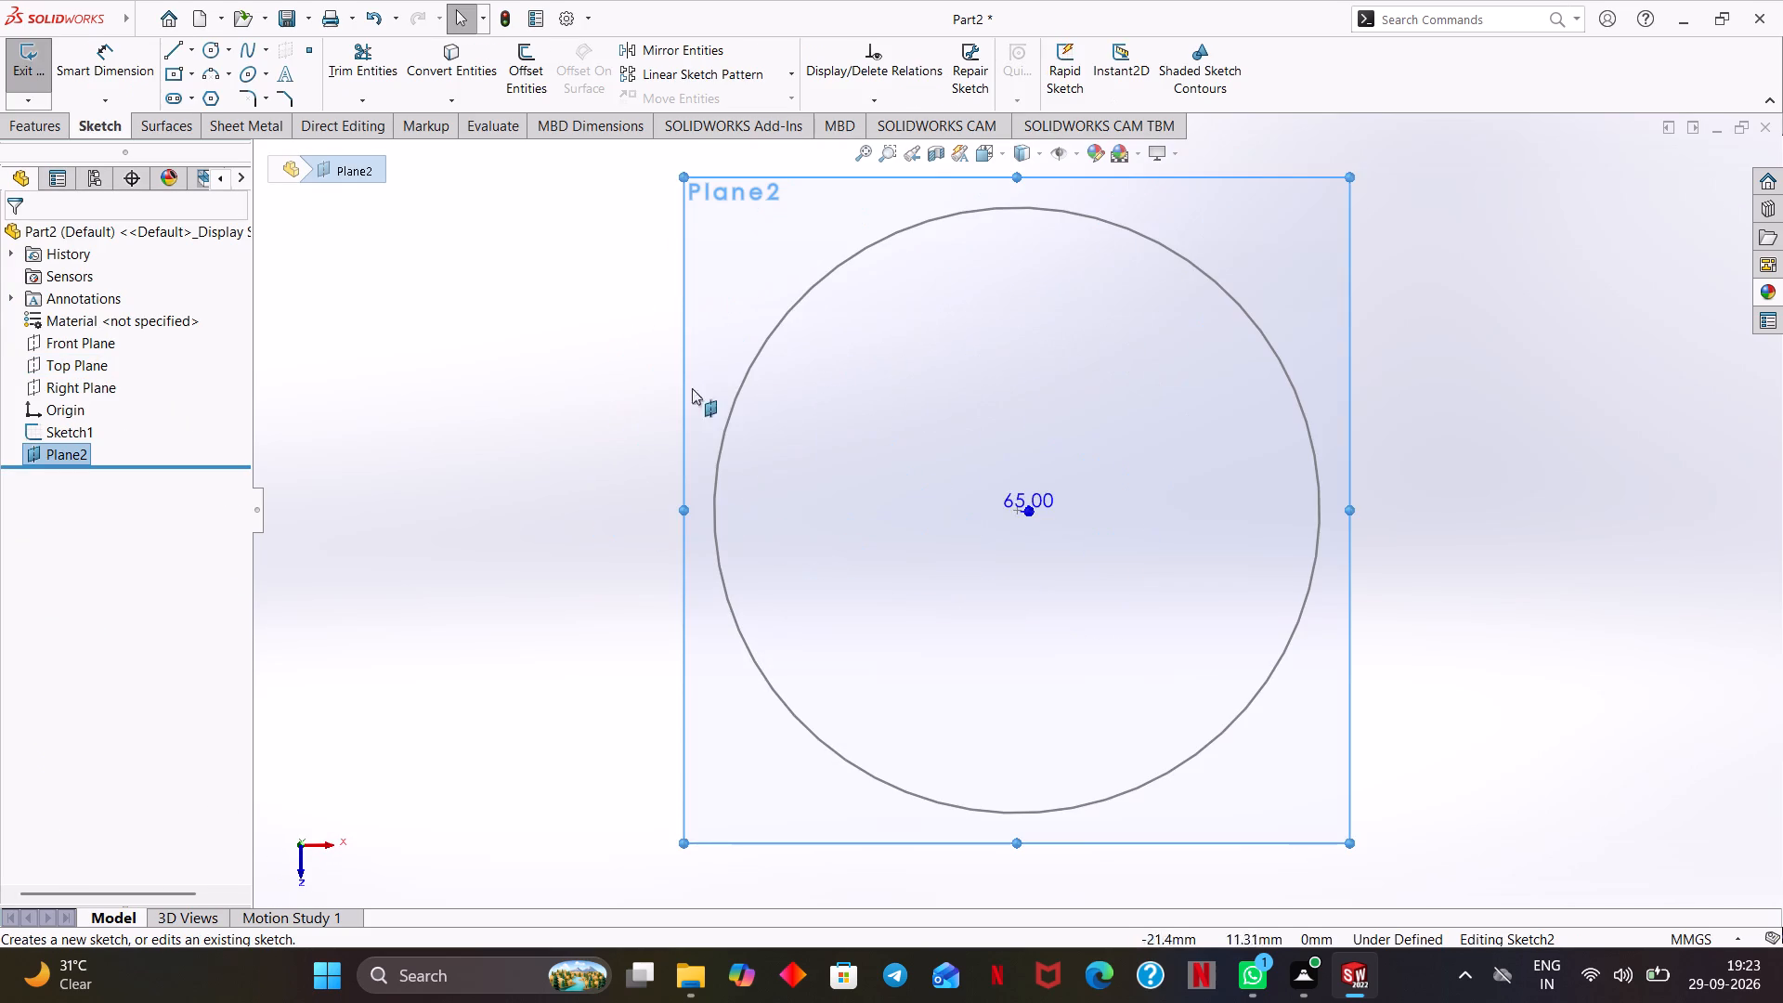
scroll(522, 392, "down", 1)
scroll(522, 392, "up", 2)
middle_click_drag(518, 397, 431, 421, "ctrl")
left_click(220, 54)
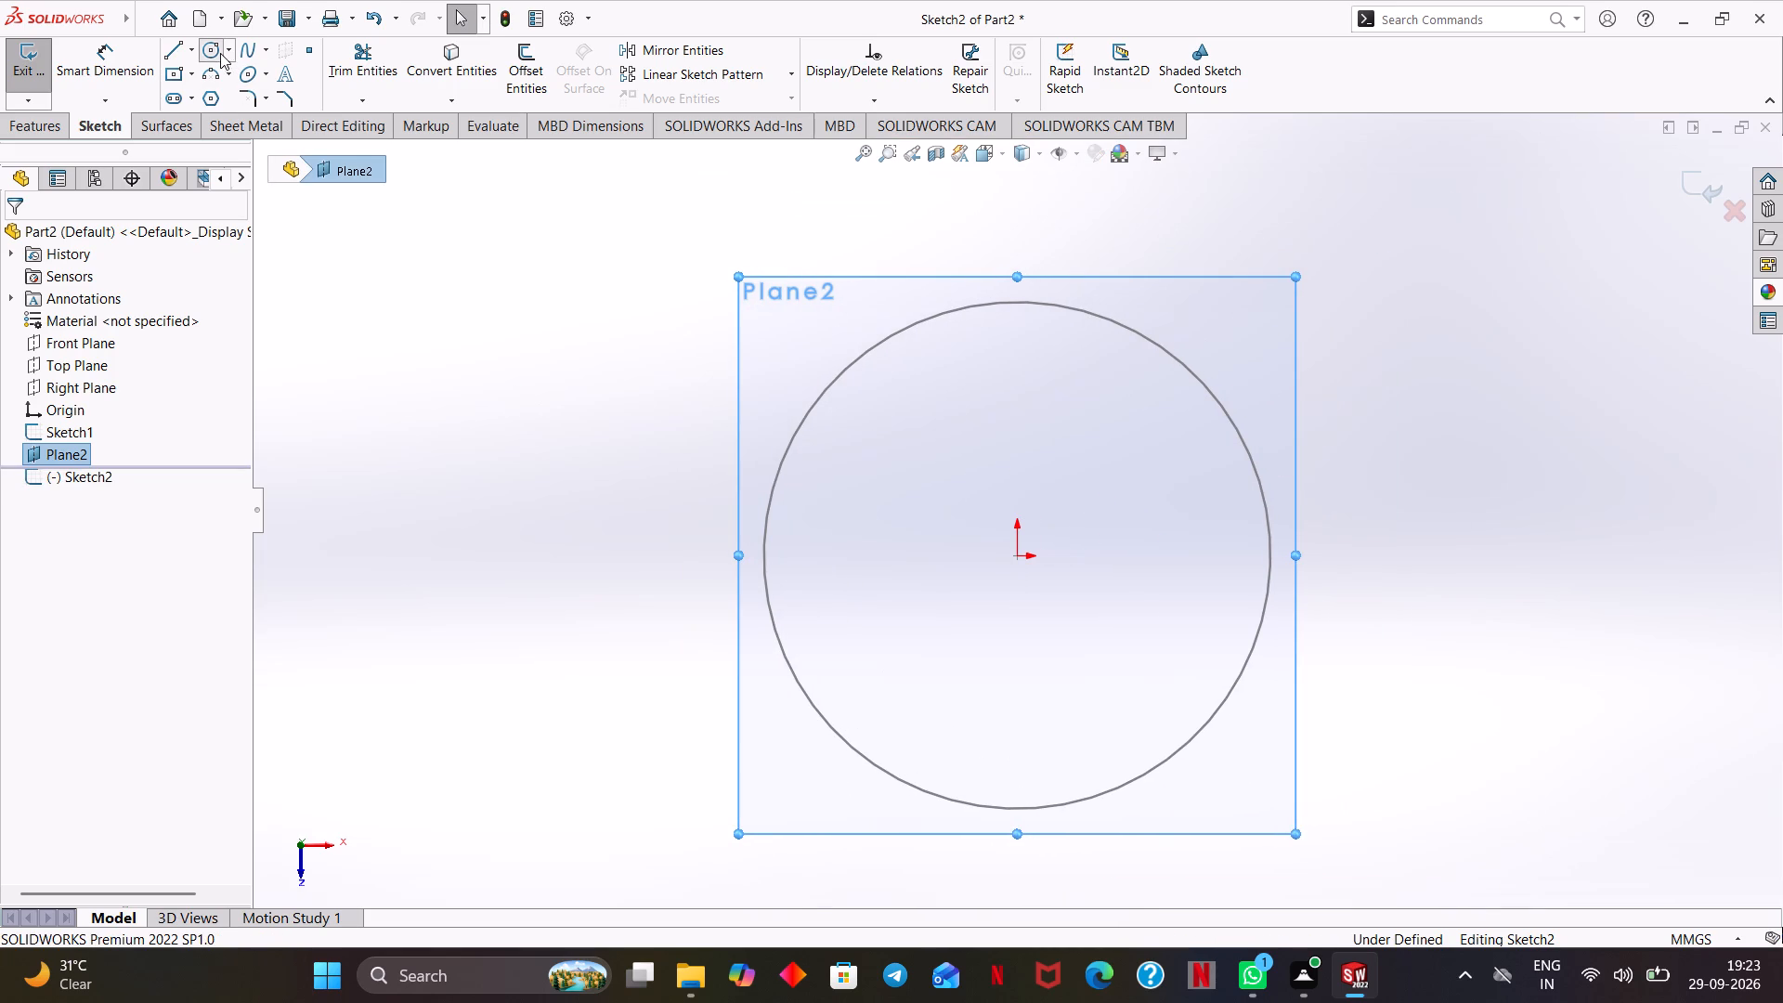
left_click(1015, 554)
left_click(1162, 494)
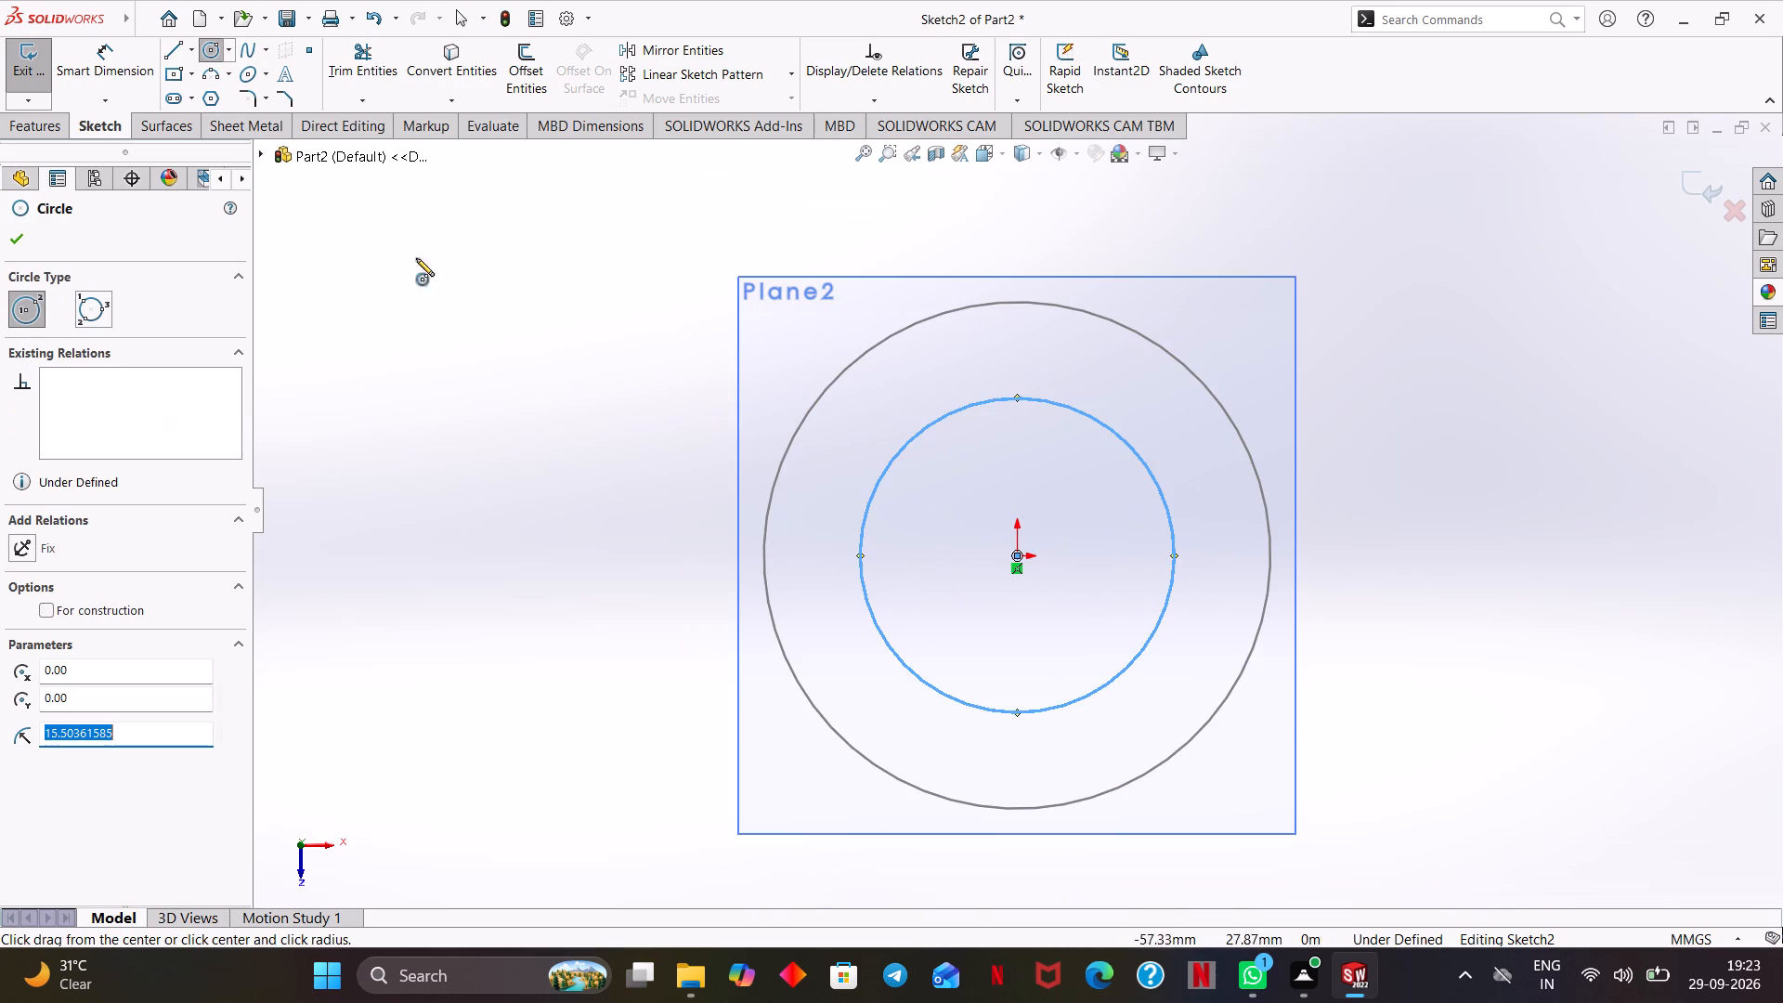
Dimension the new circle's diameter to 100 mm and close the sketch.
left_click(135, 74)
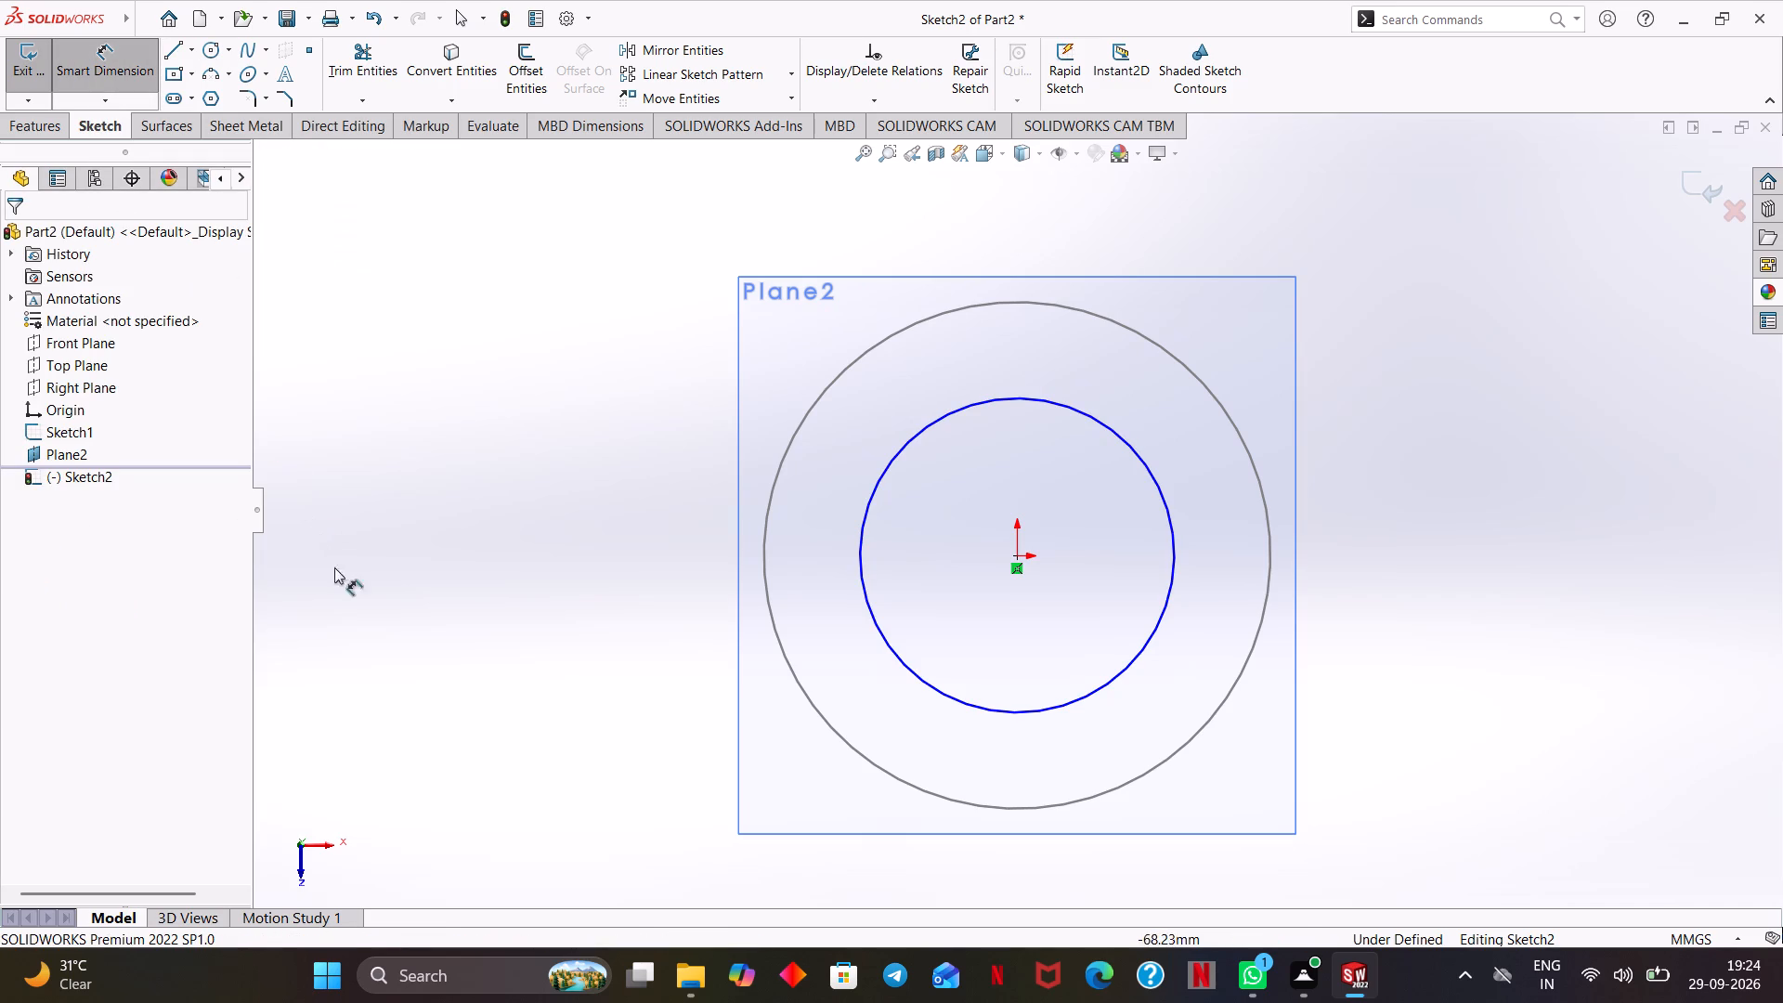
left_click(1070, 405)
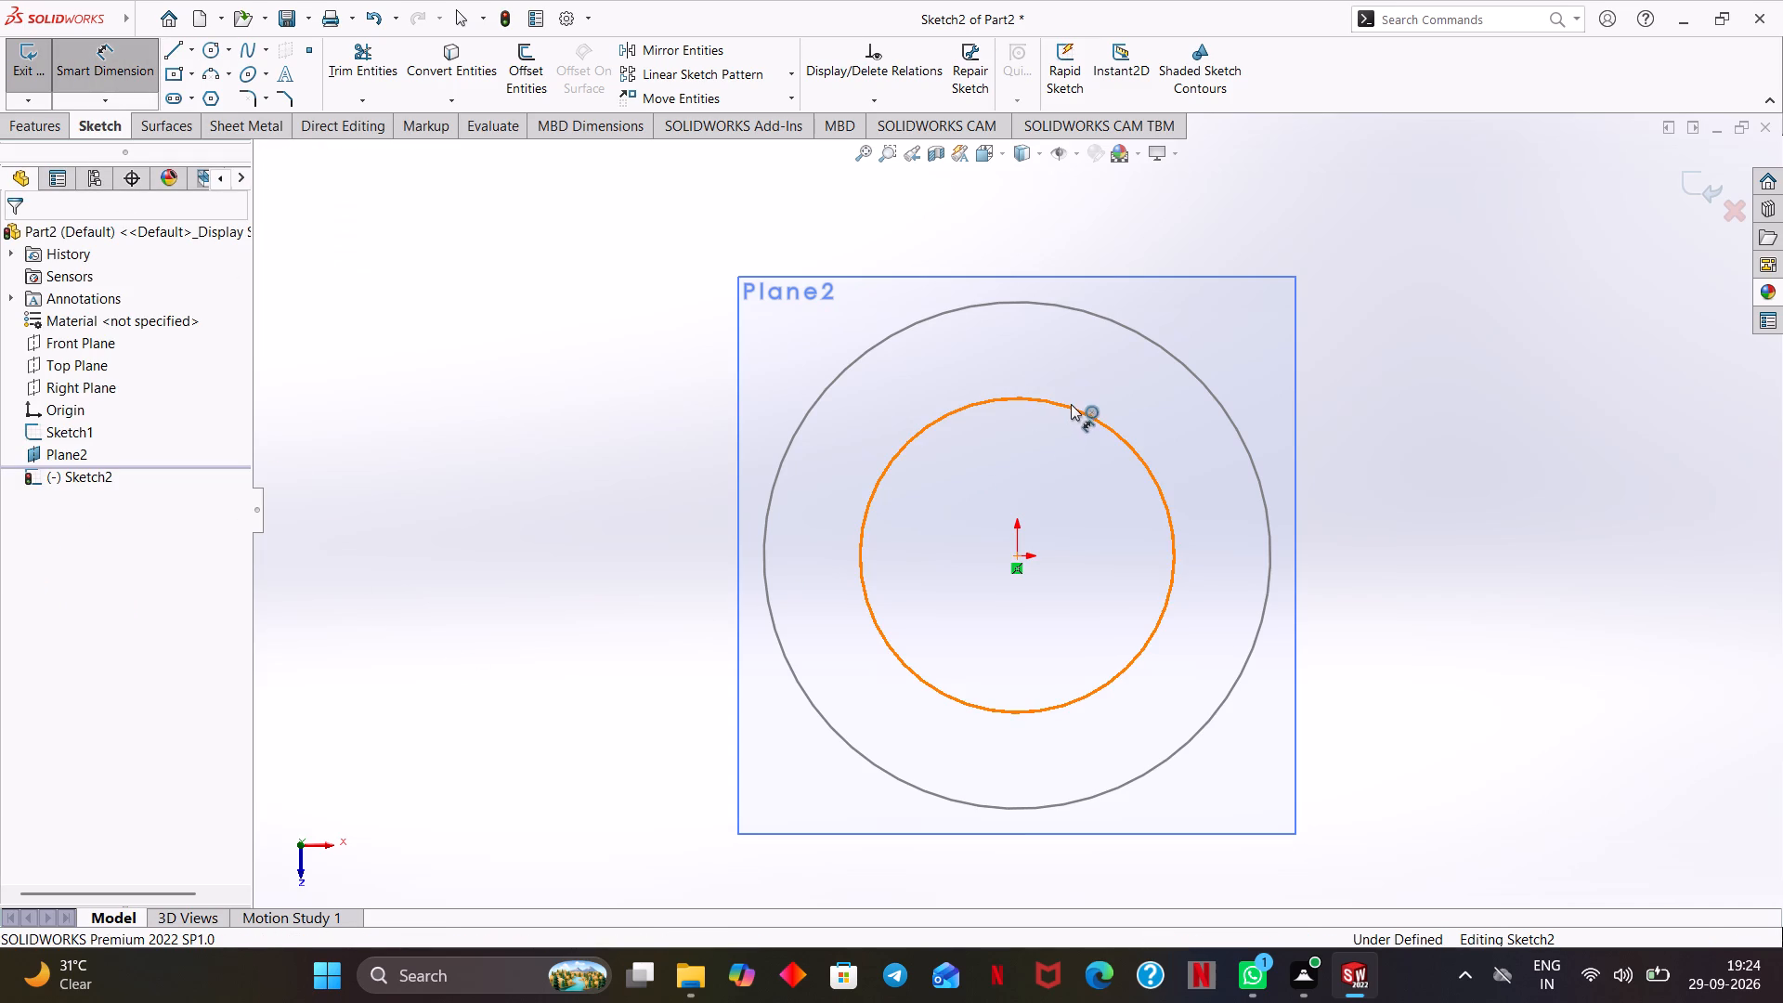
left_click(1408, 362)
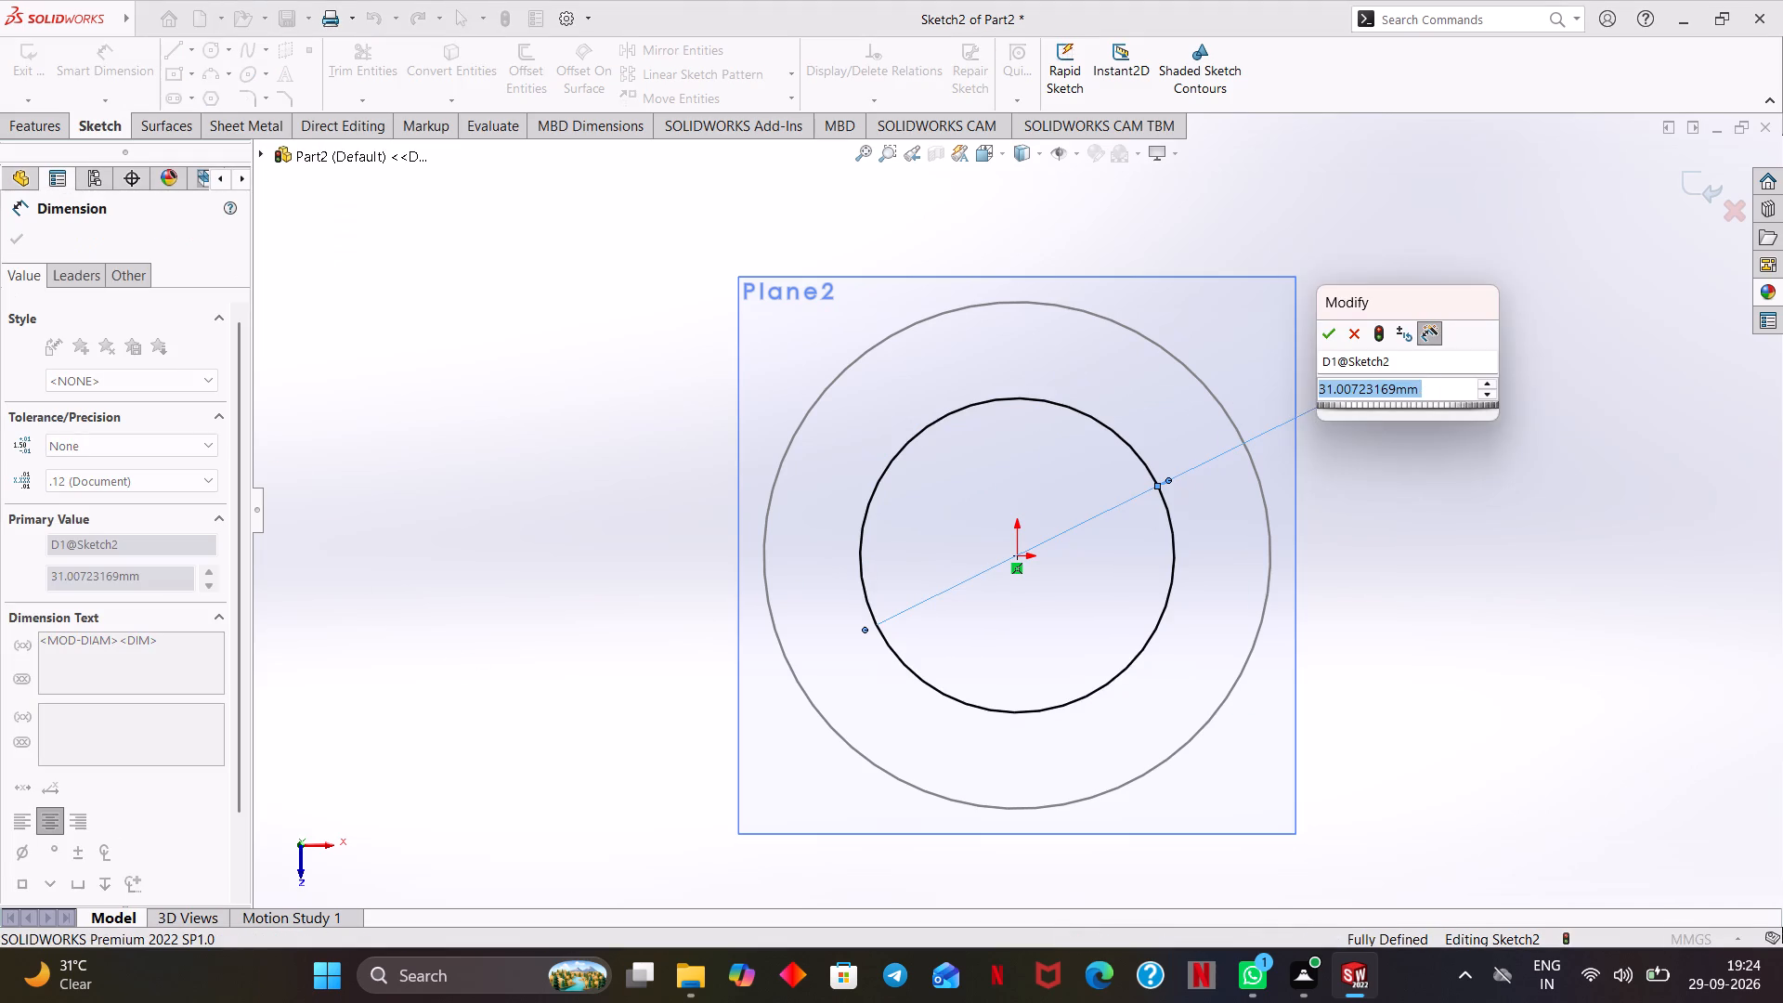
type("100")
key("Return")
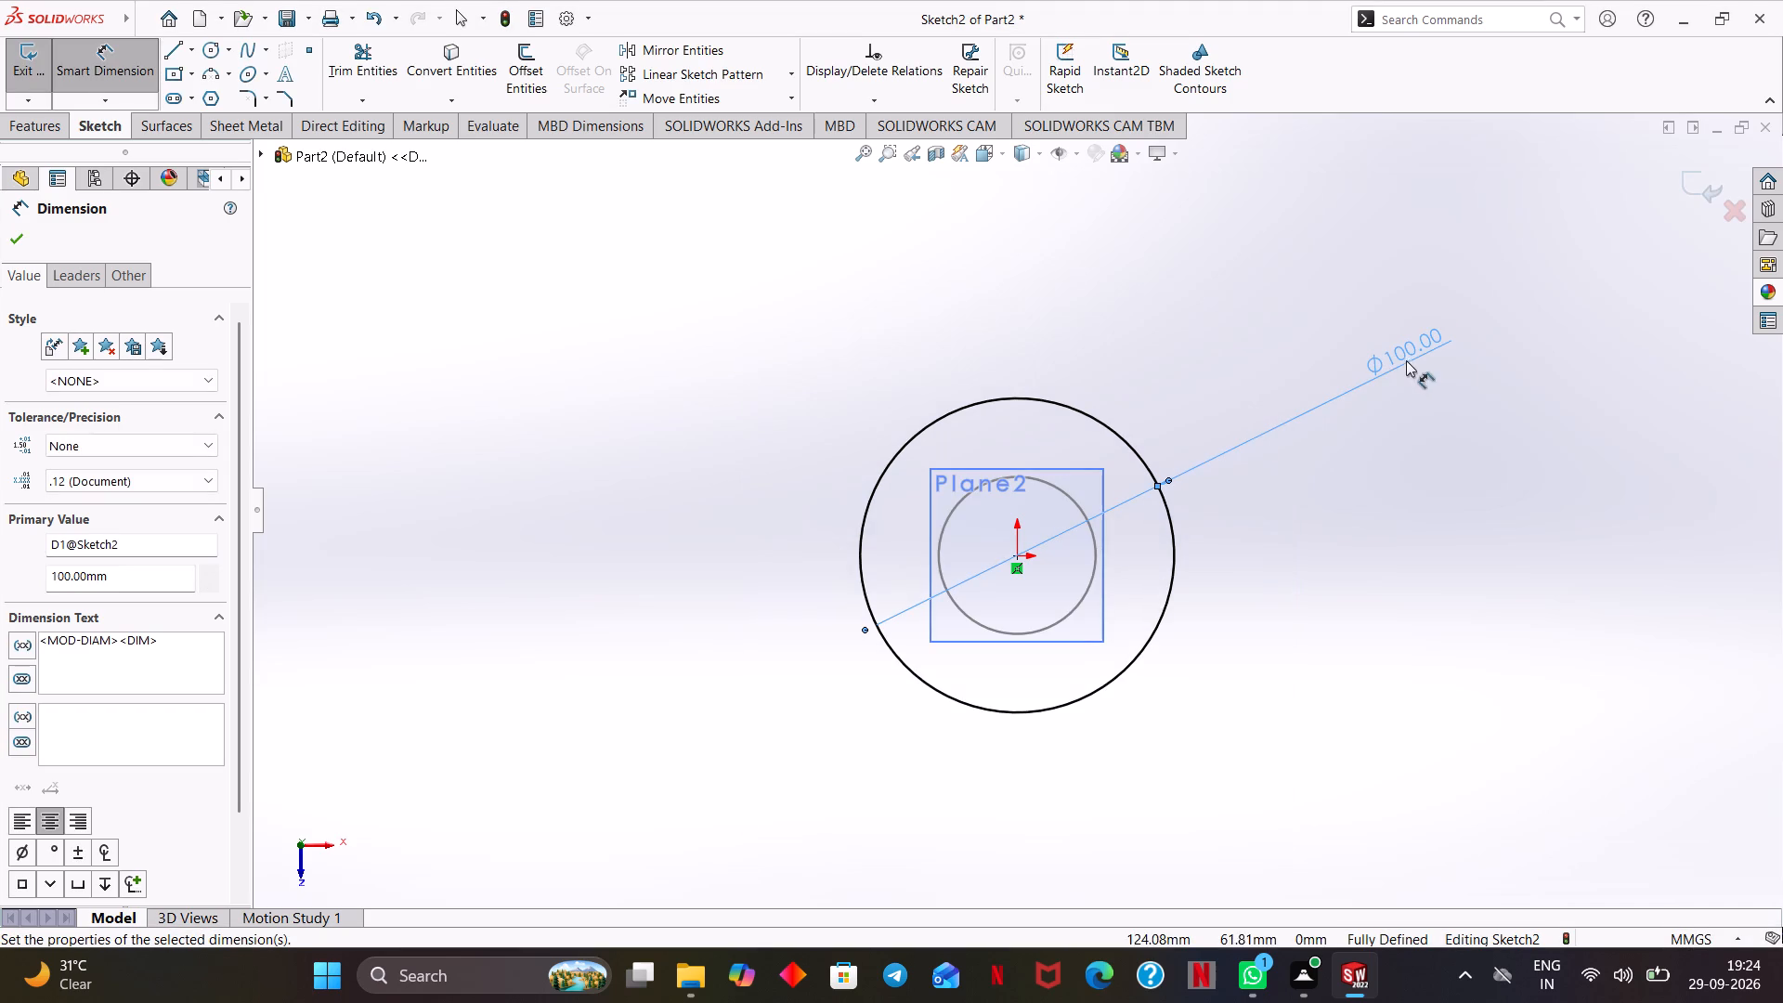
left_click(9, 244)
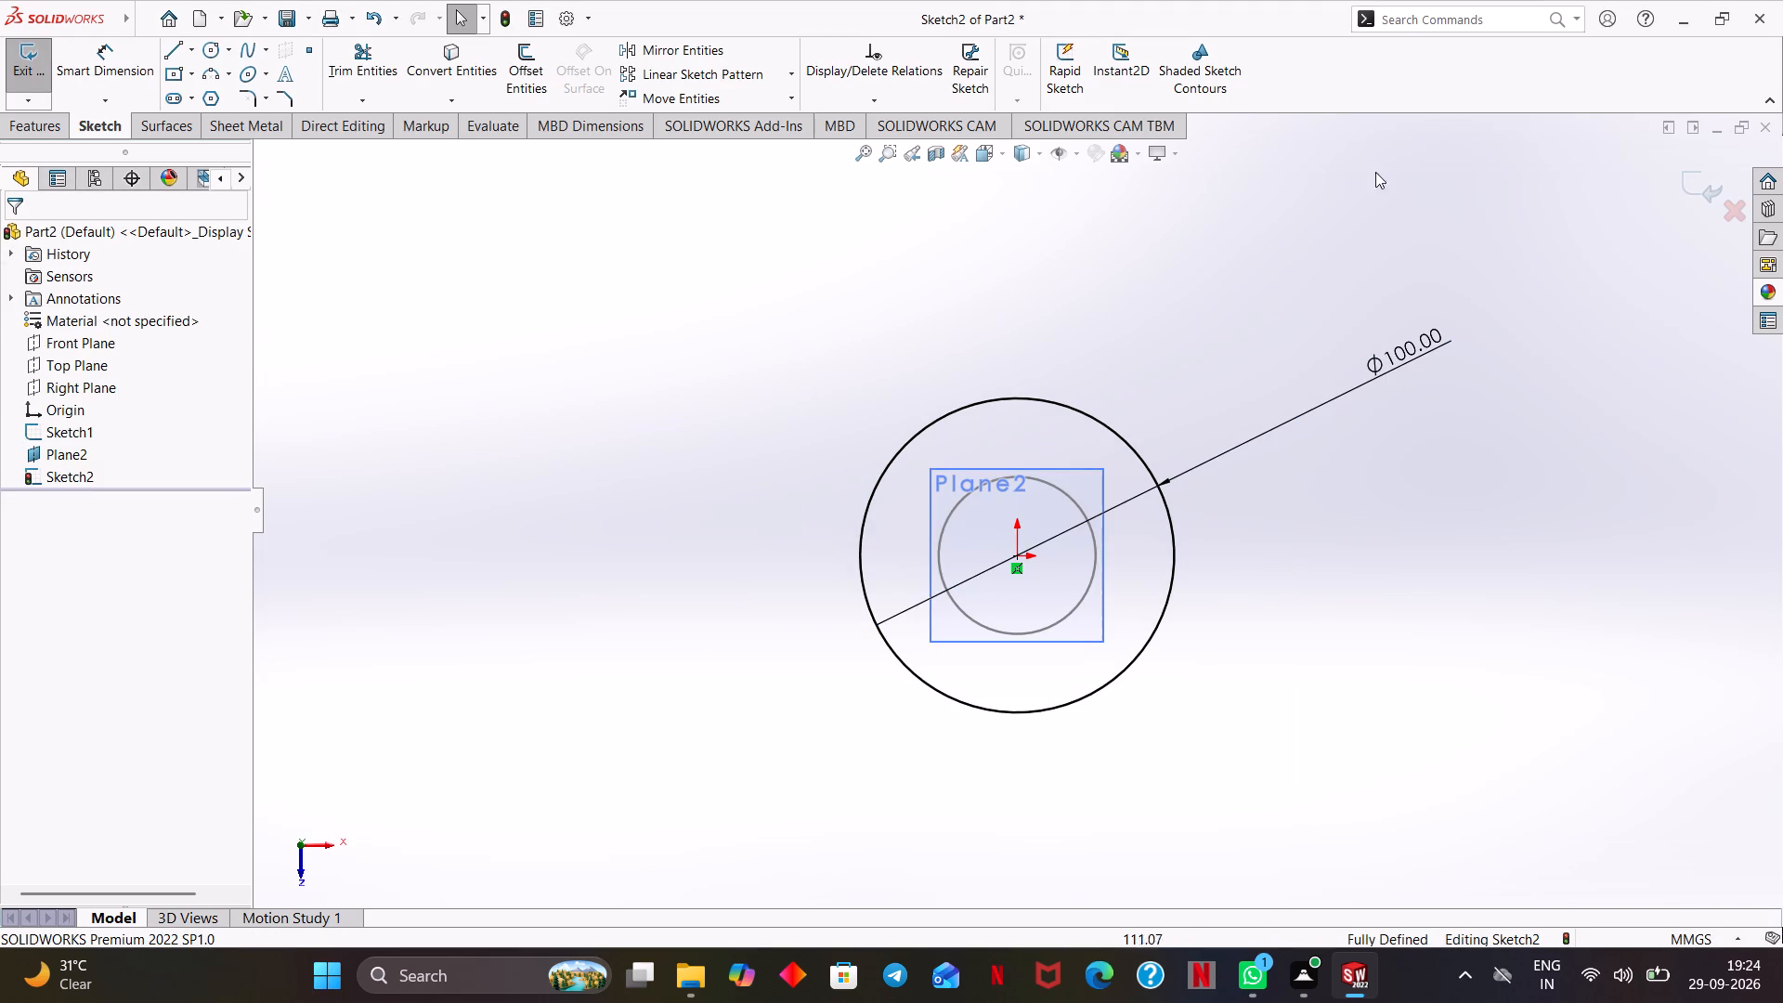
left_click(1691, 182)
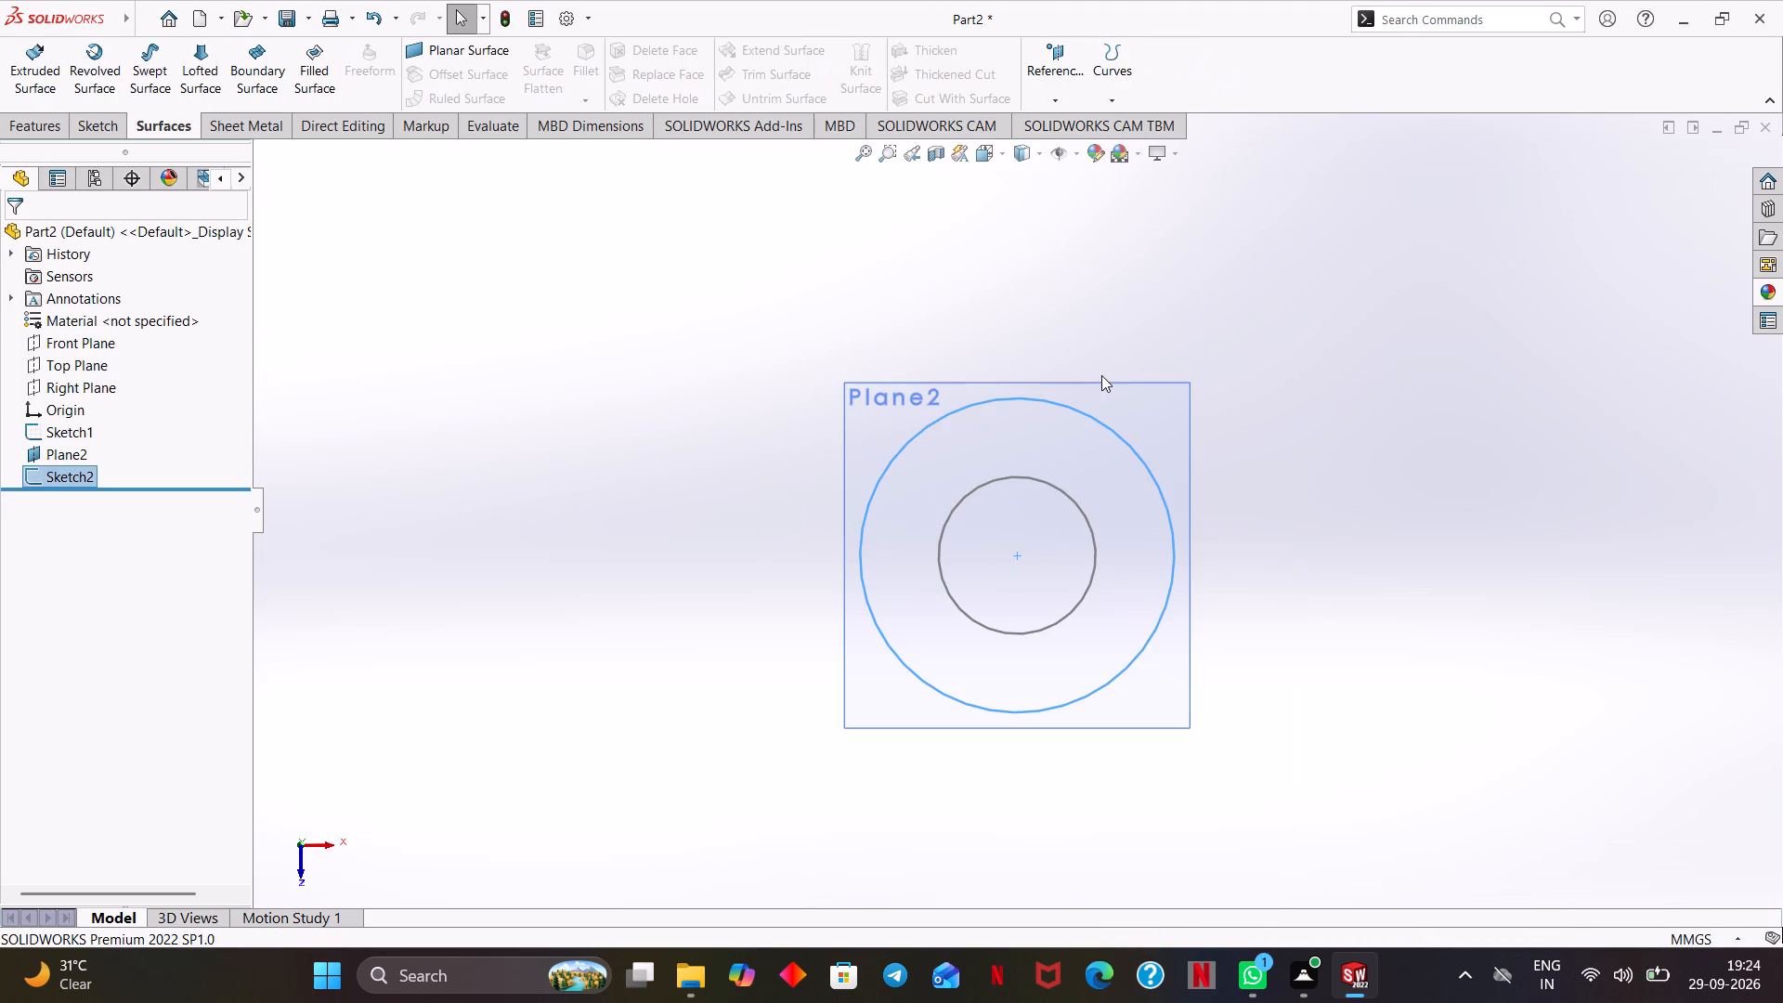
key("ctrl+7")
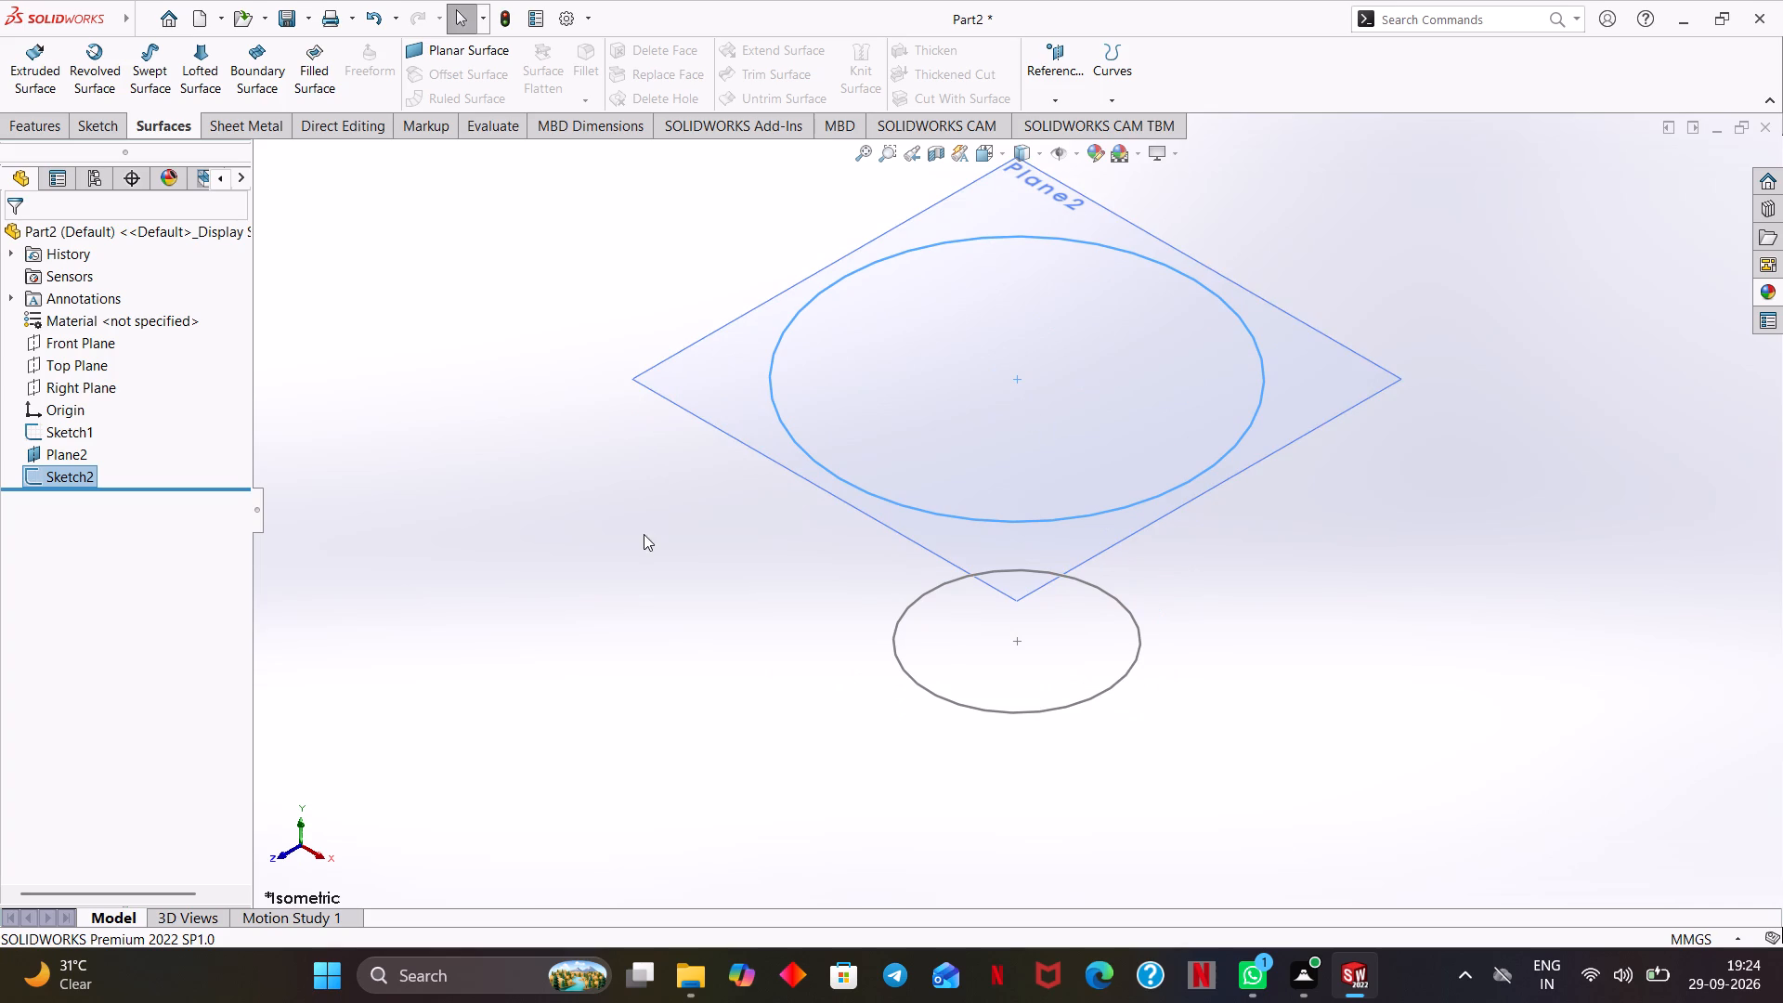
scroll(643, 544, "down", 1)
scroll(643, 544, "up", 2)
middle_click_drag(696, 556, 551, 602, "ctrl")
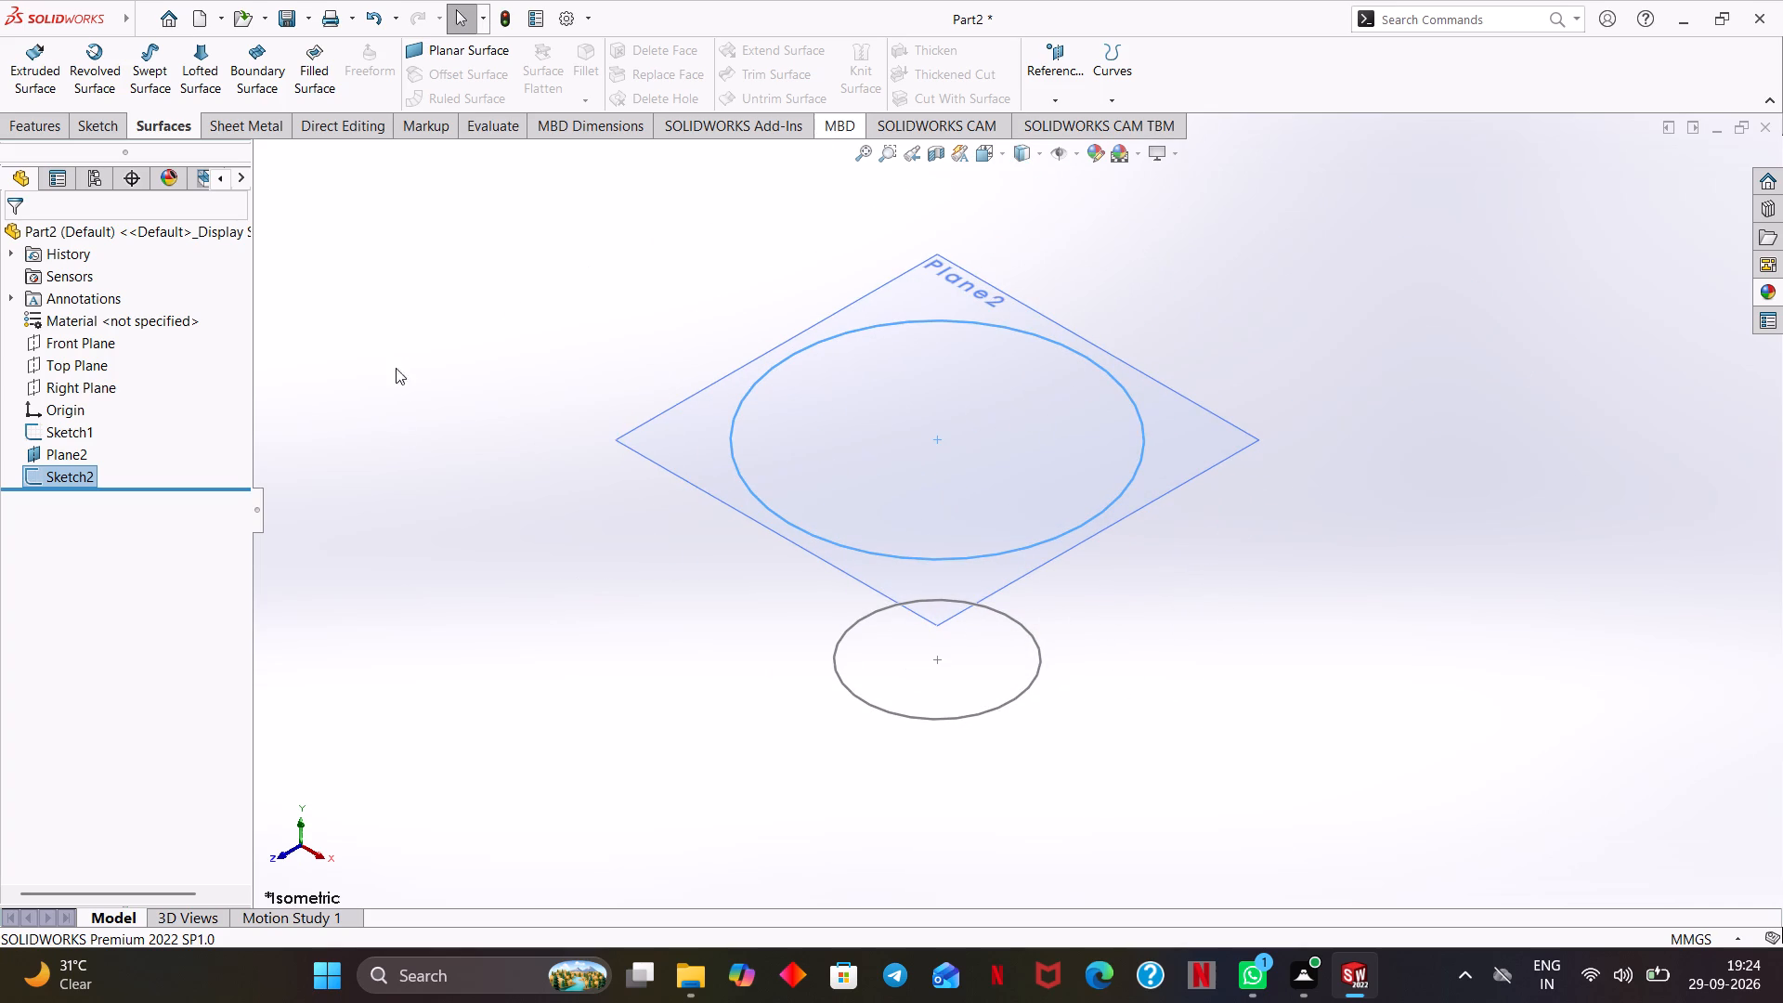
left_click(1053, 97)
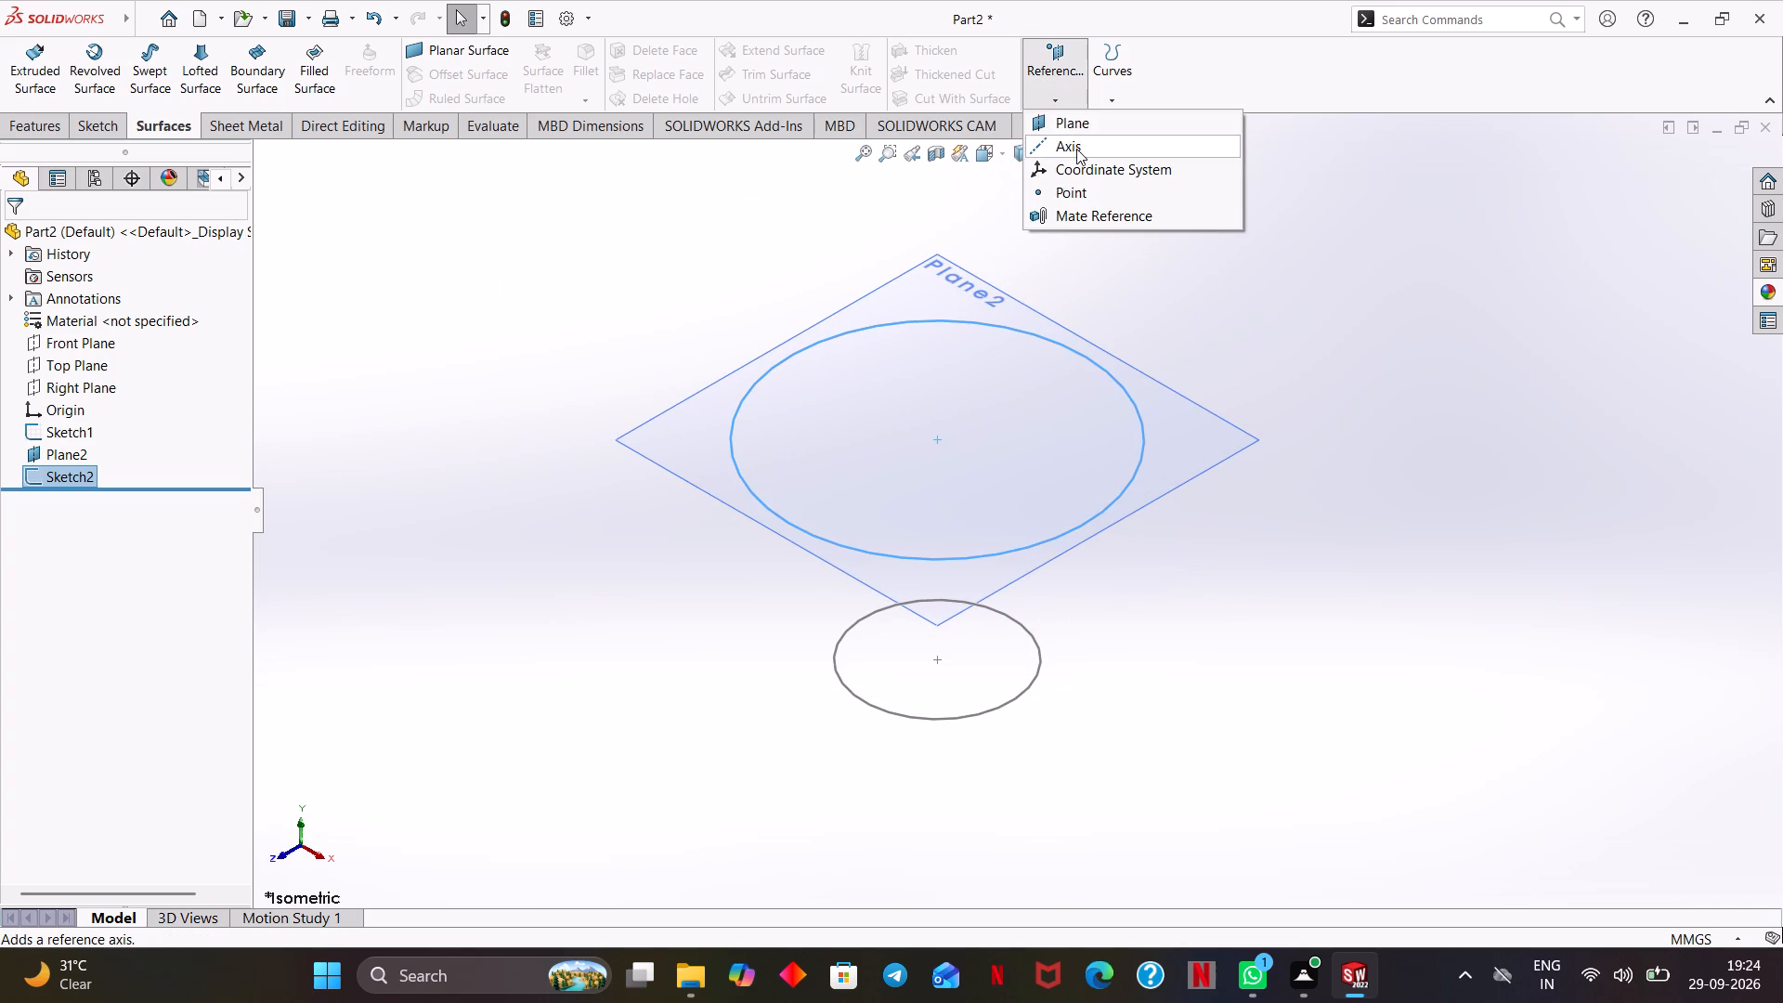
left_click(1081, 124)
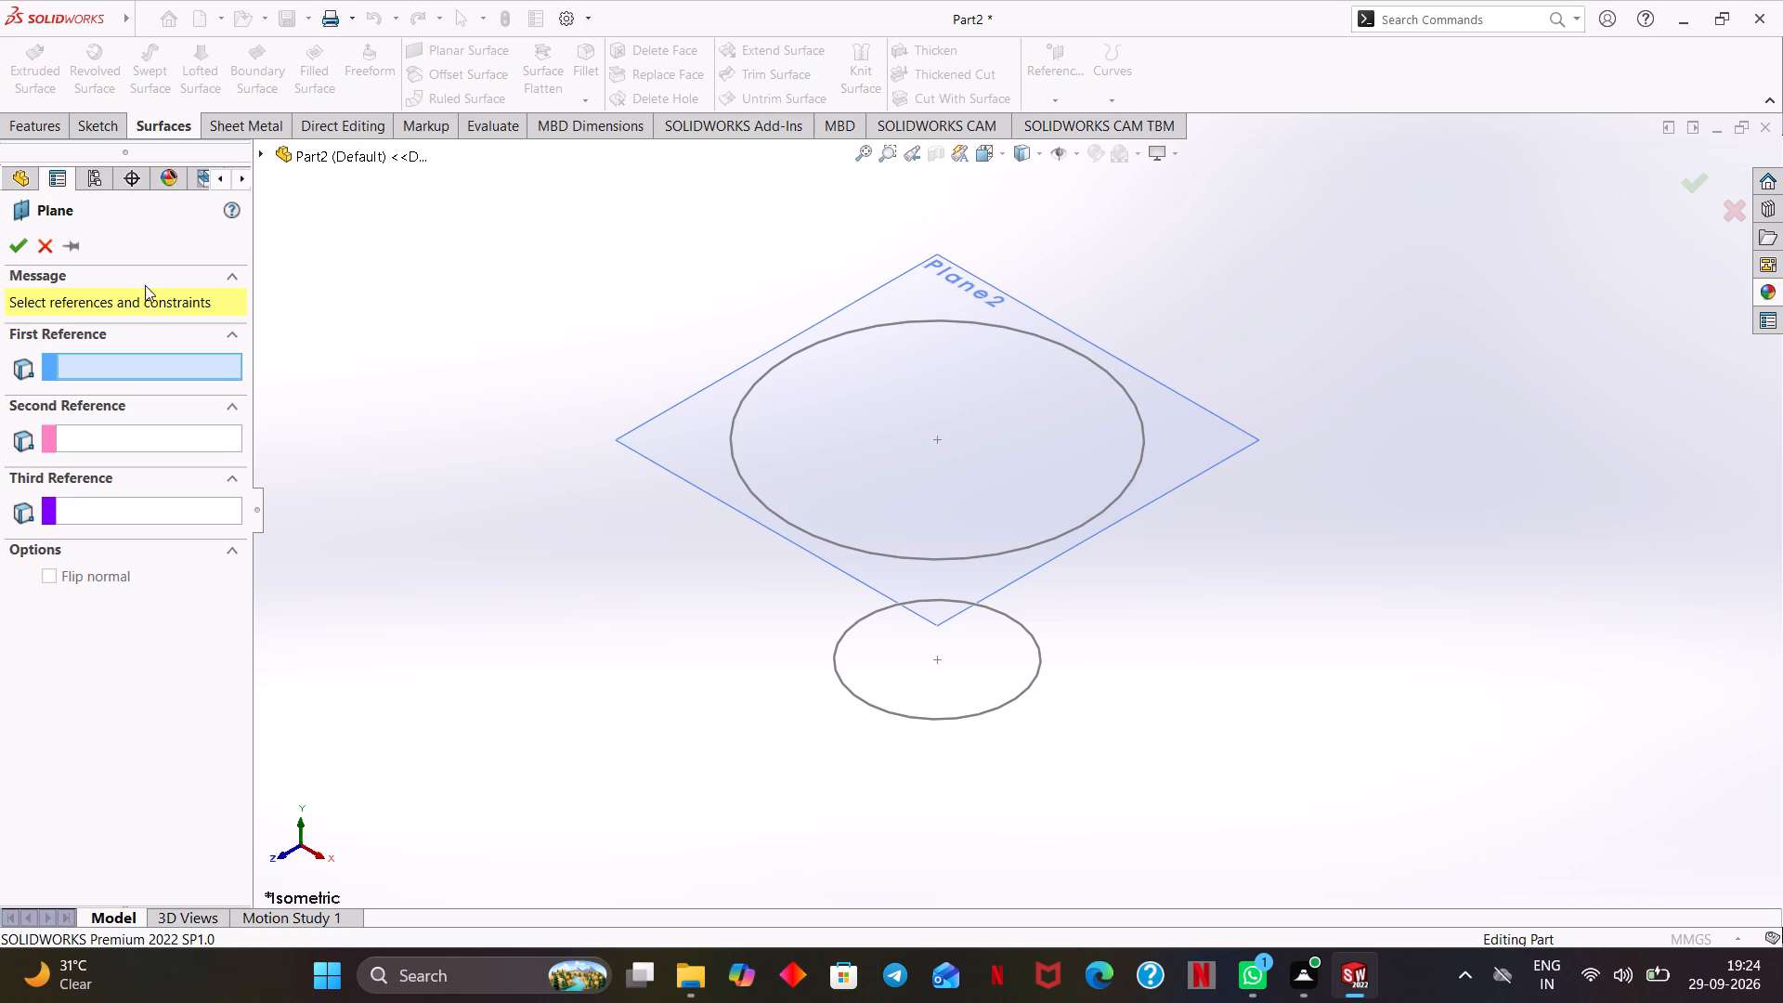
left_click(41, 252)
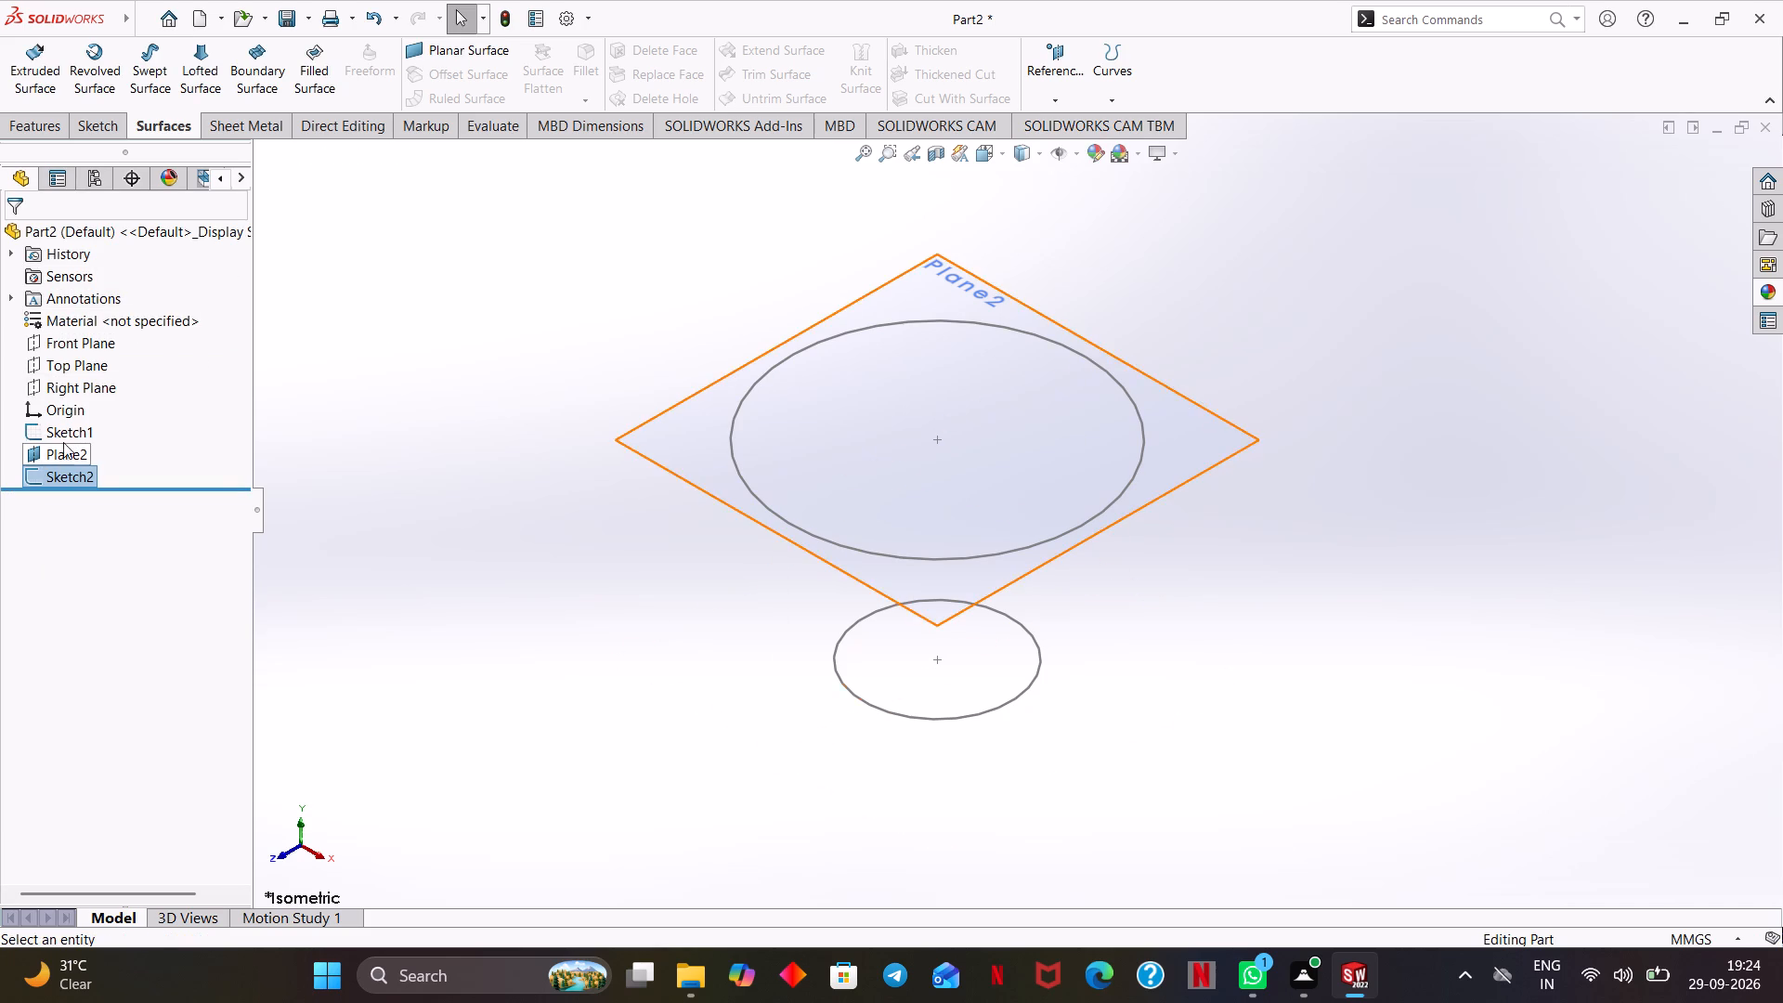
Create a reference plane offset 35 mm above Plane2, the plane holding the 100 mm circle.
left_click(61, 452)
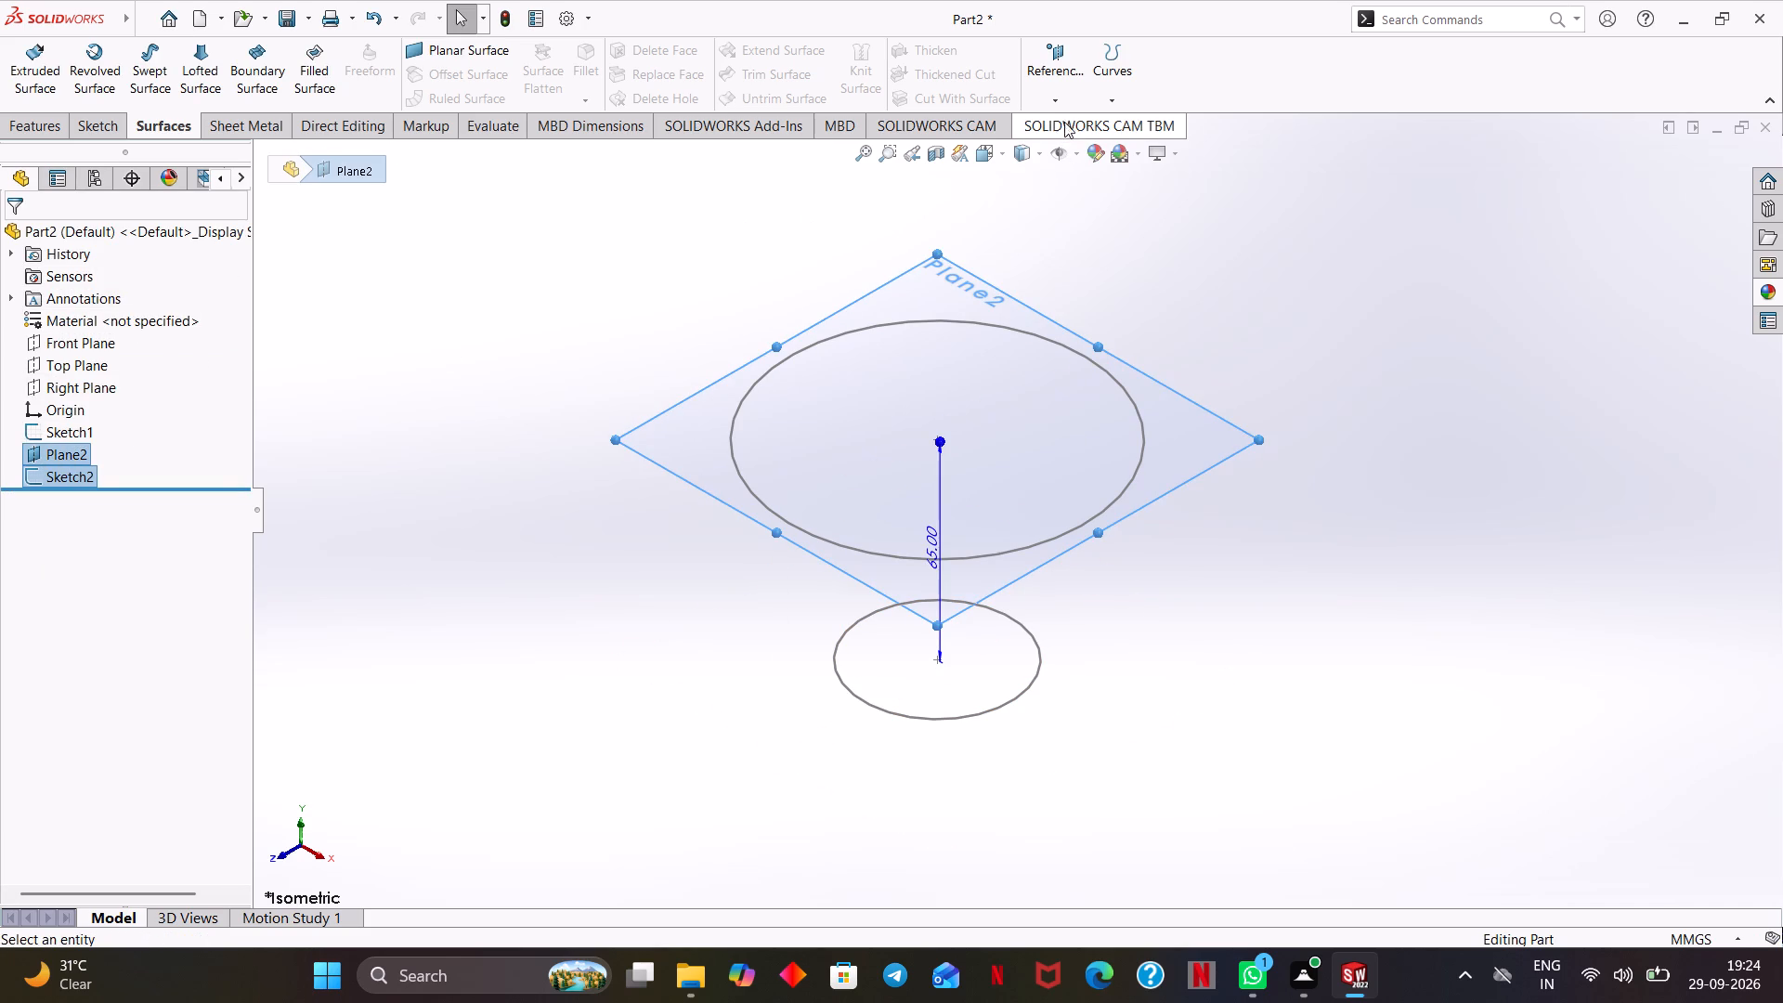
left_click(1061, 105)
left_click(1064, 115)
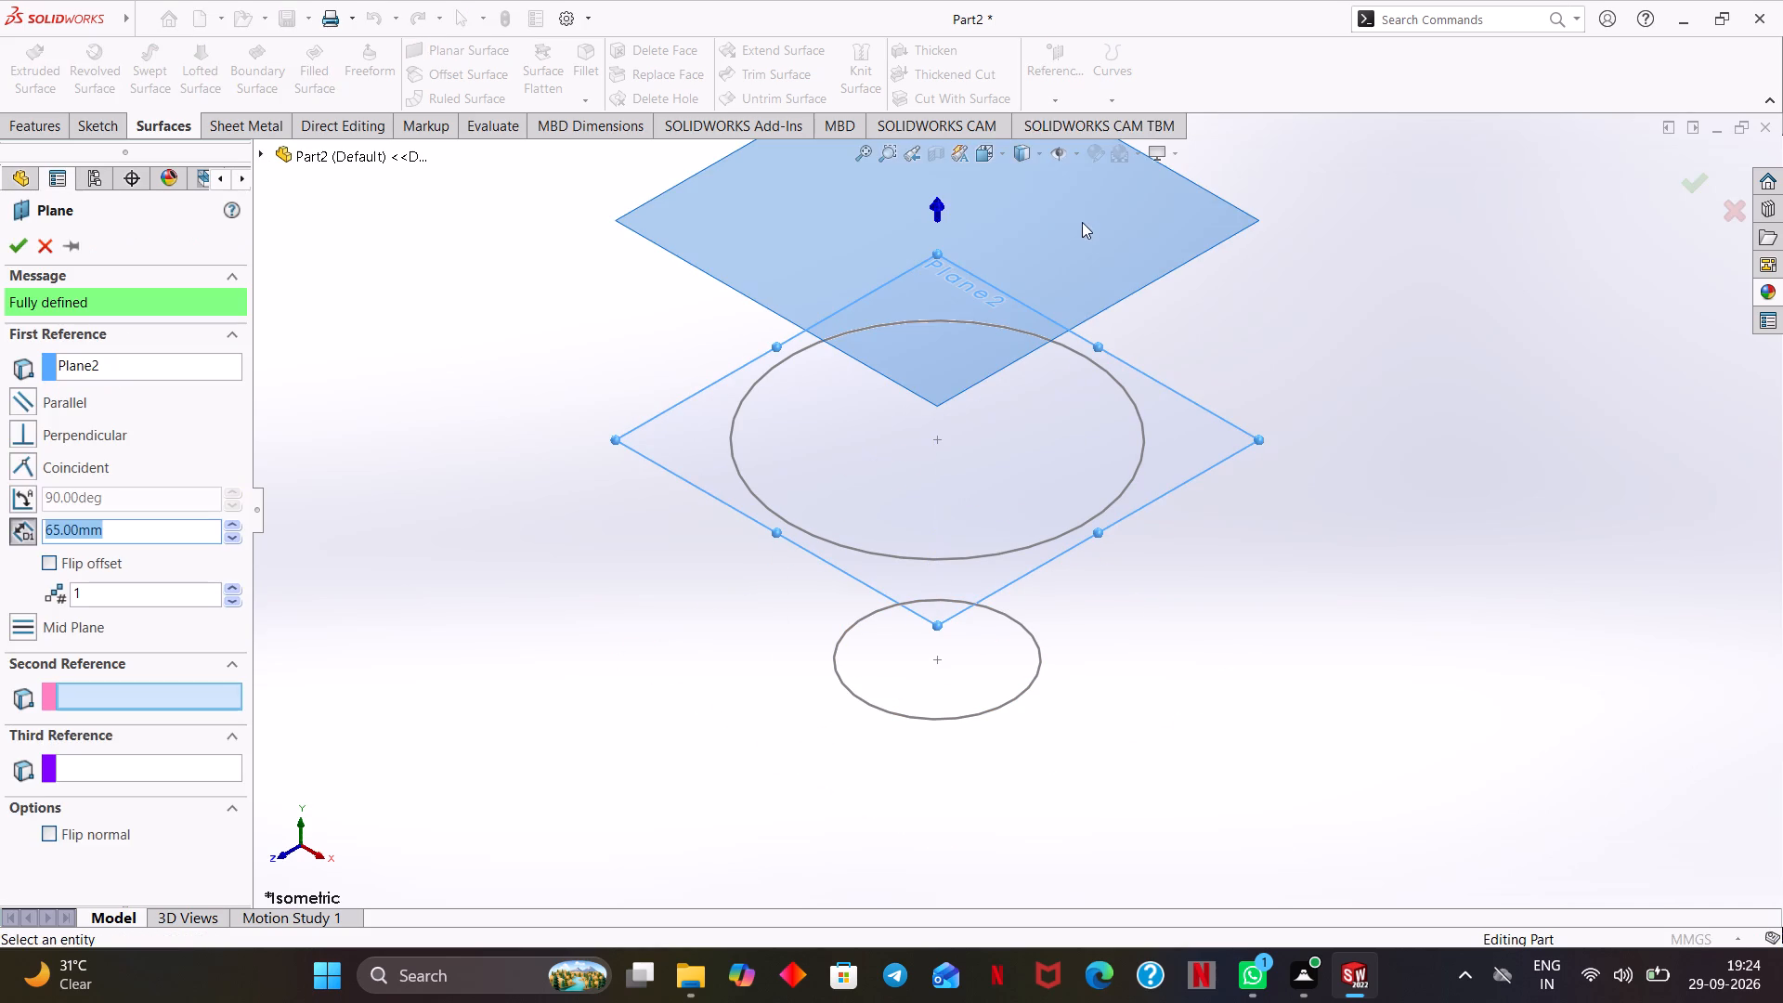
scroll(1214, 333, "up", 3)
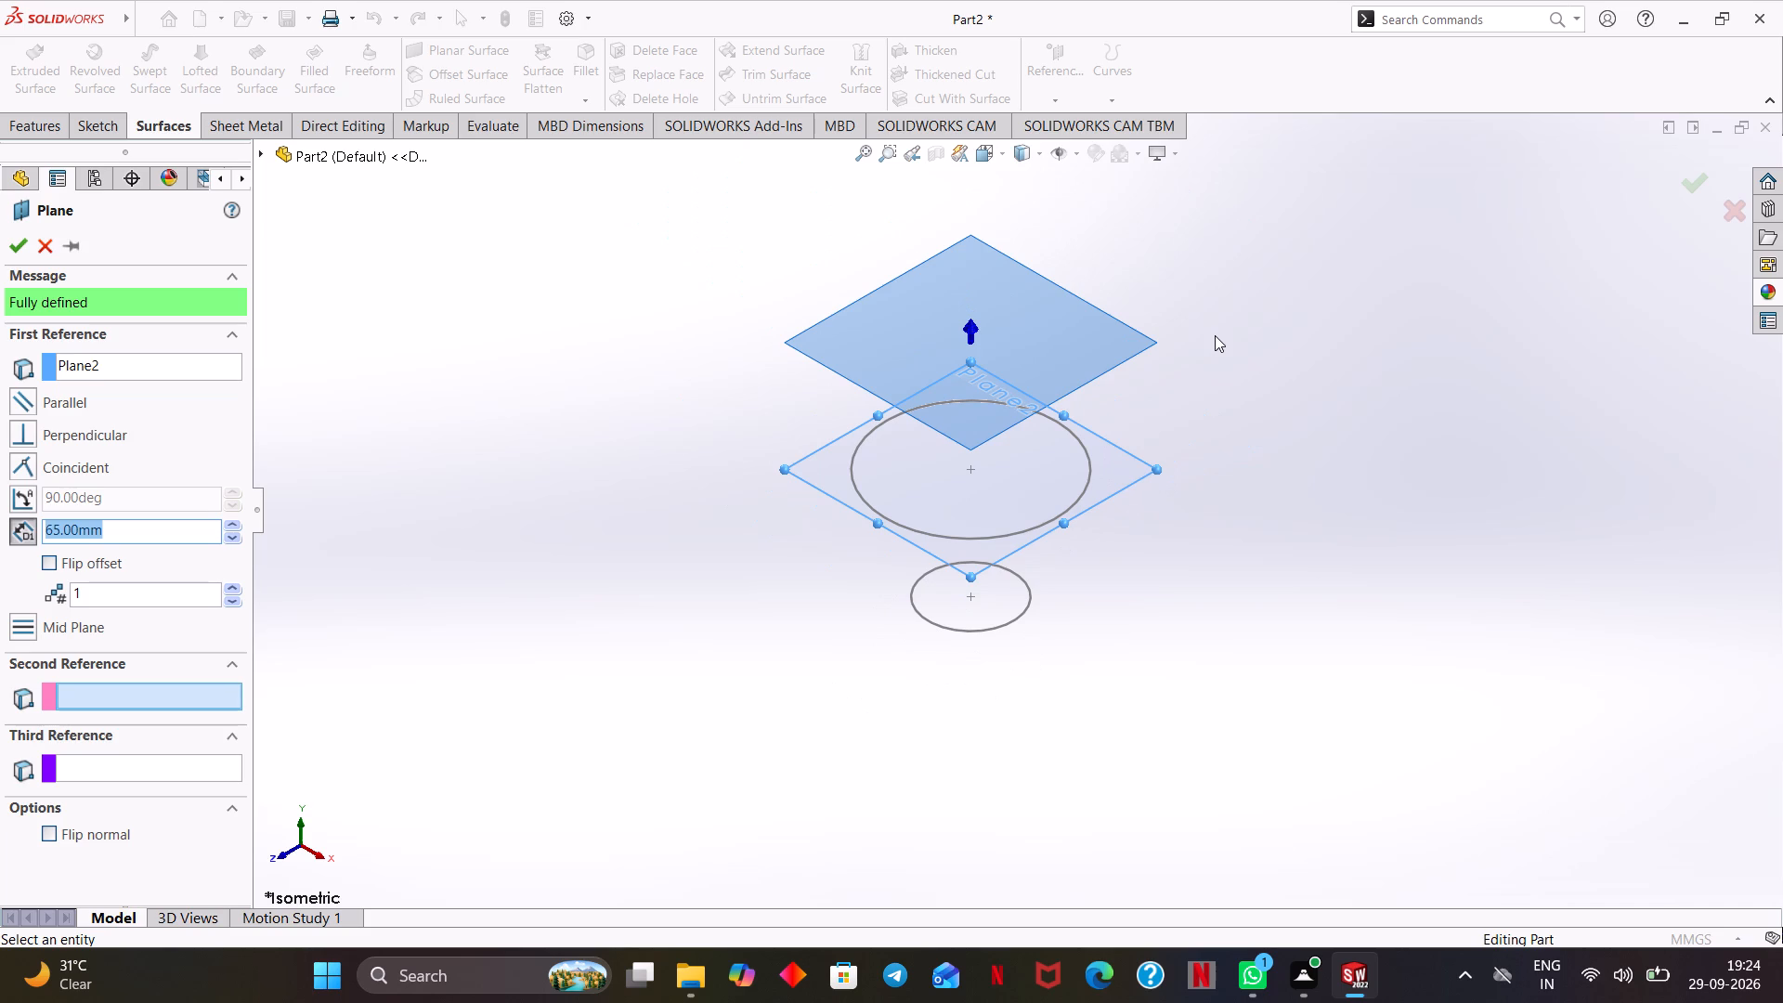
type("35")
key("Return")
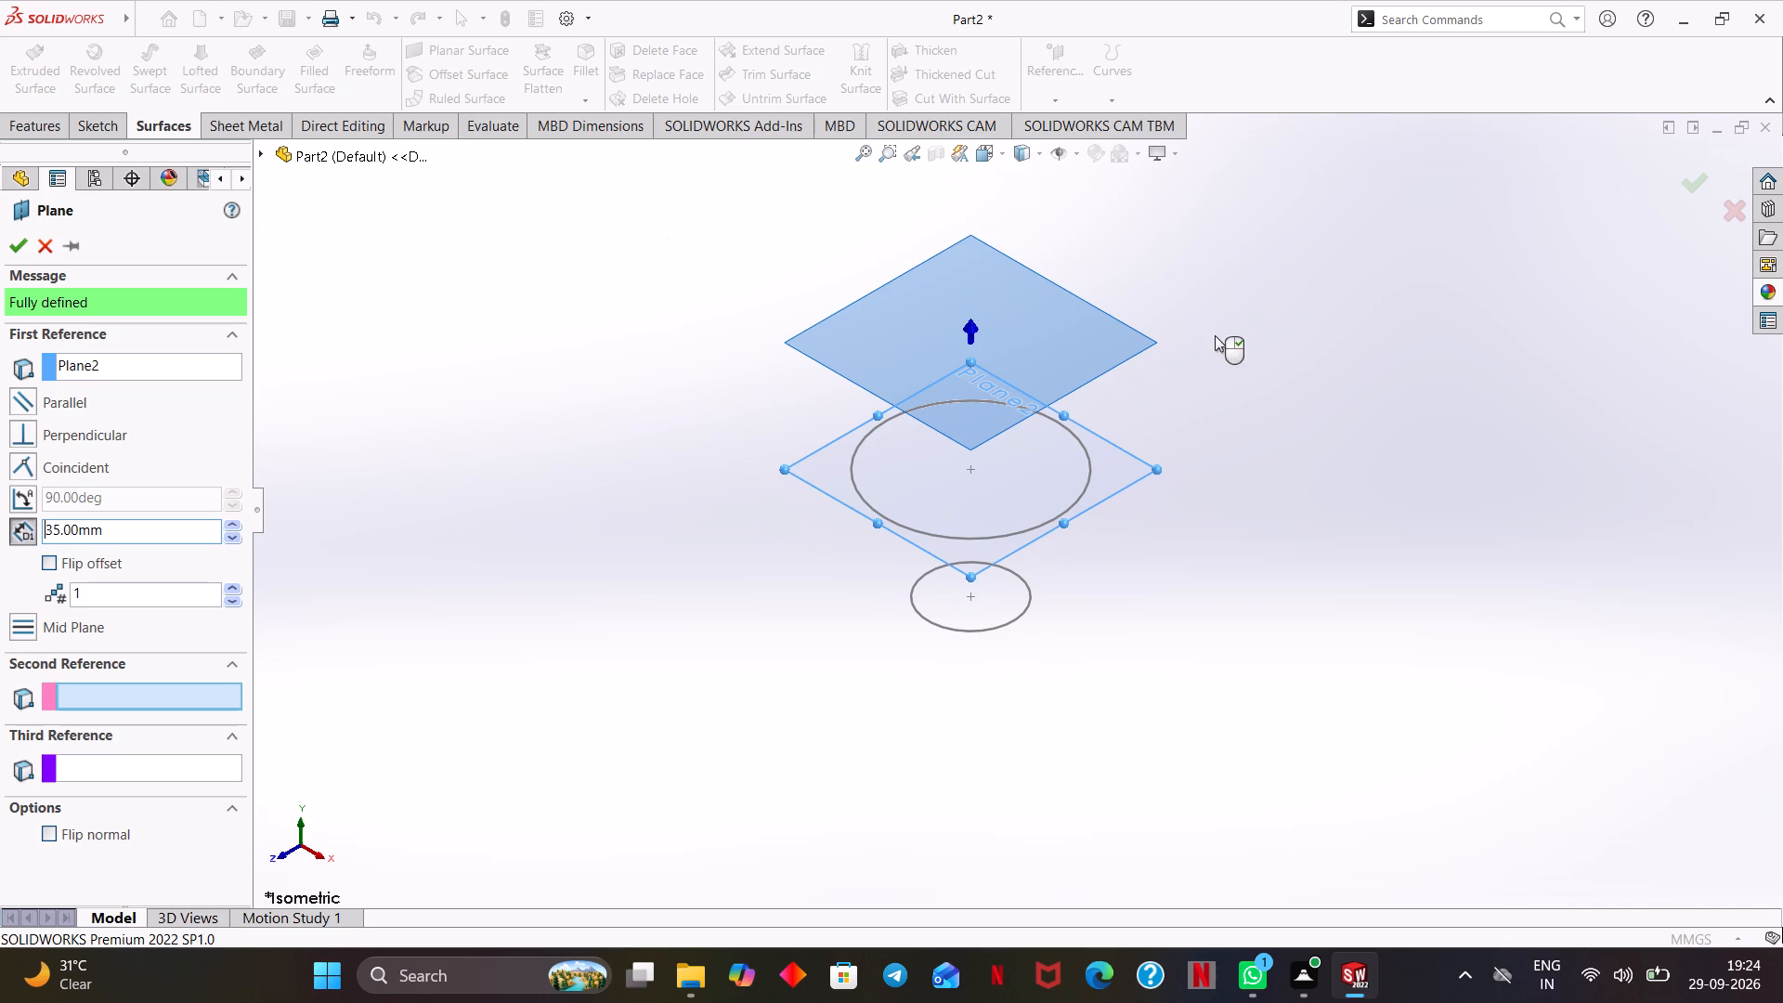
left_click(20, 258)
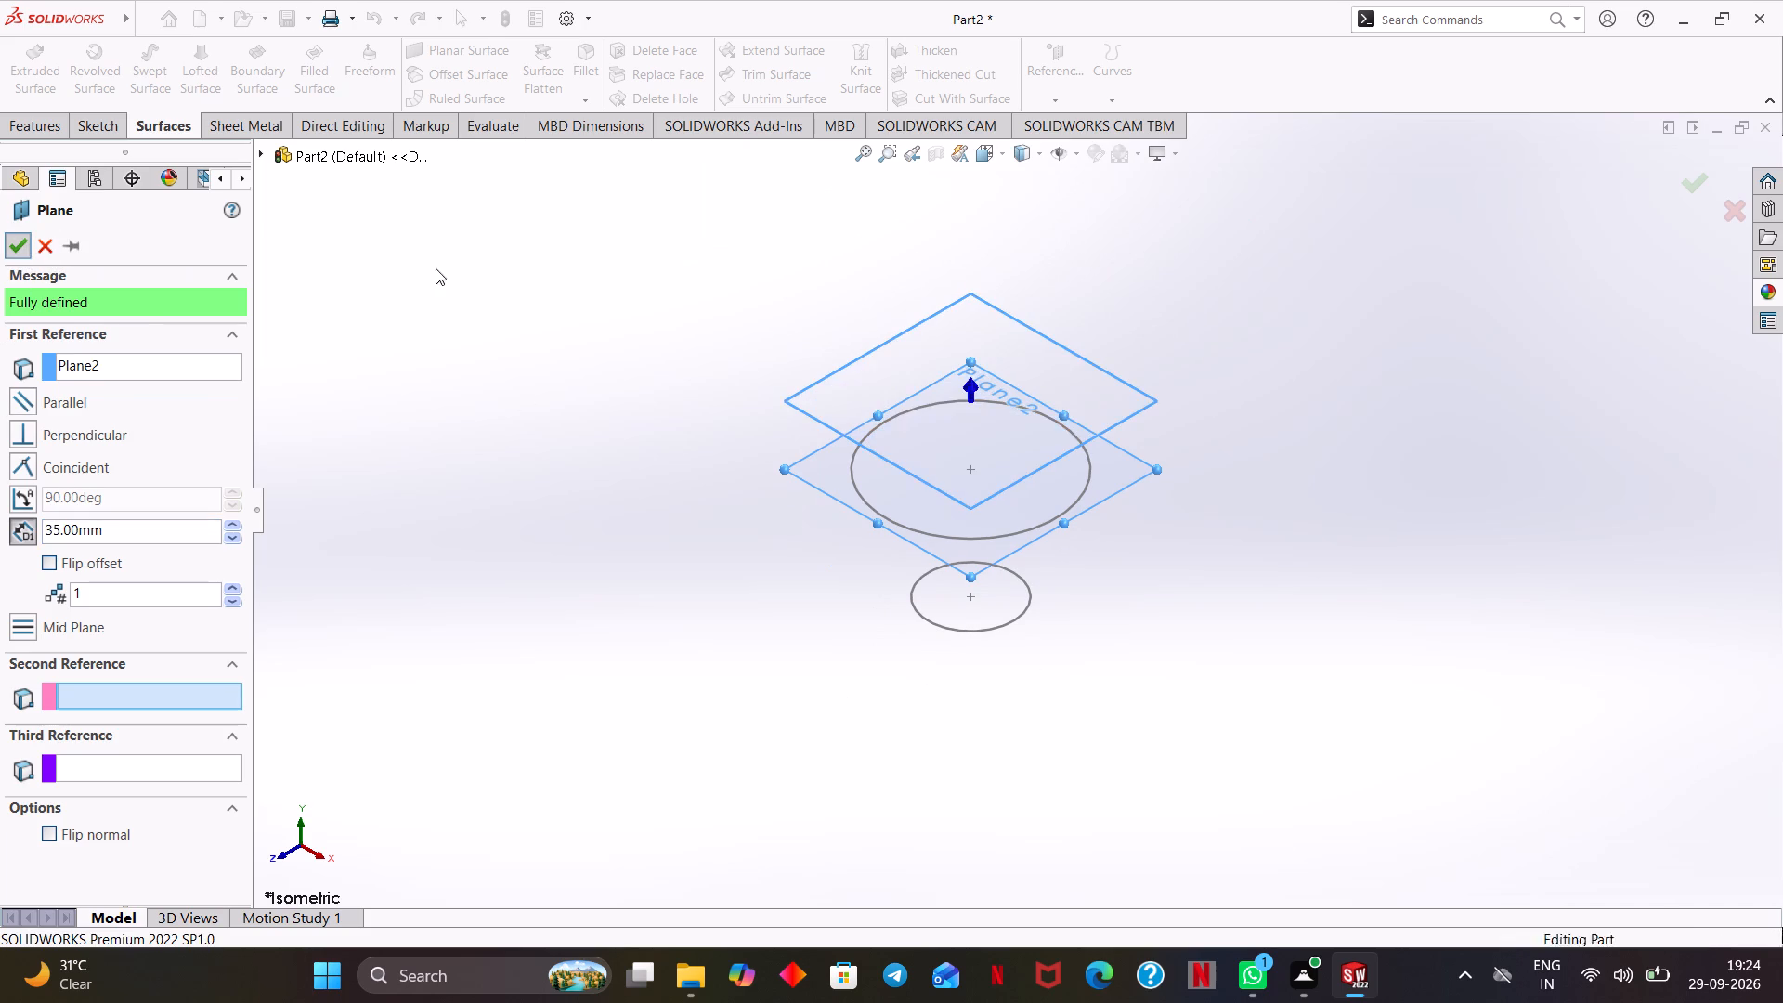
Sketch a circle of about 31.9 mm radius on the new 35 mm offset plane, centred on the origin.
left_click(865, 372)
left_click(949, 316)
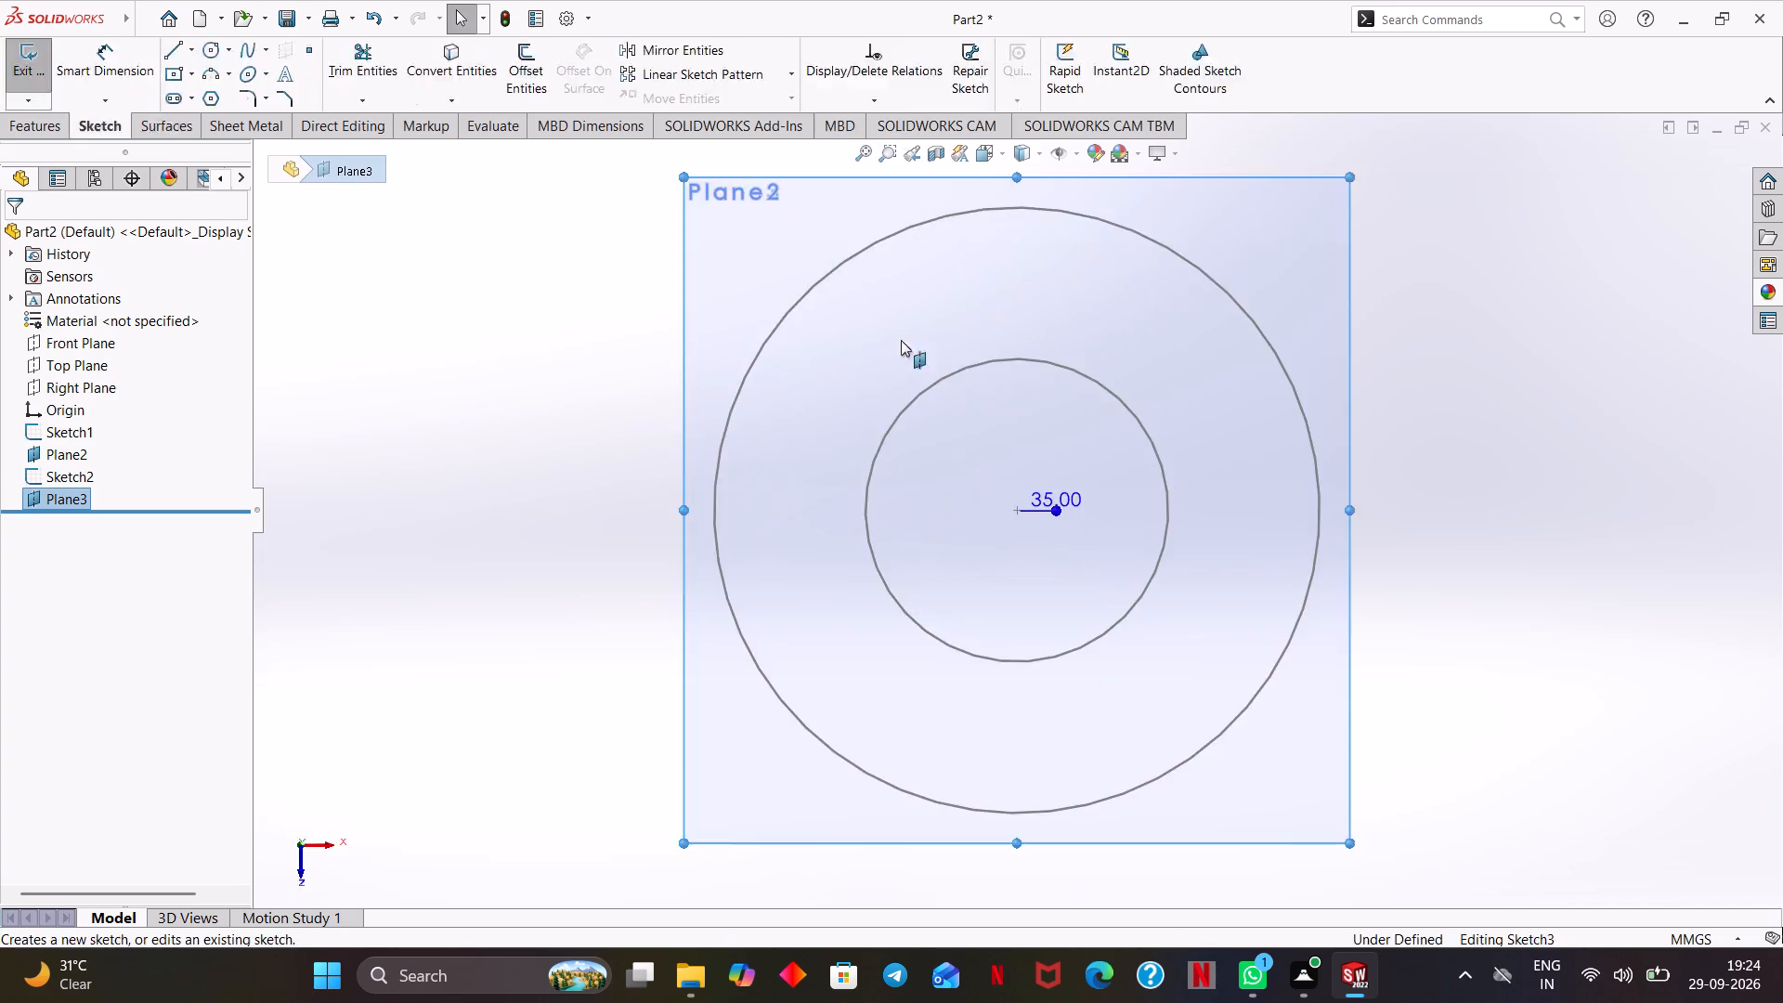
left_click(204, 52)
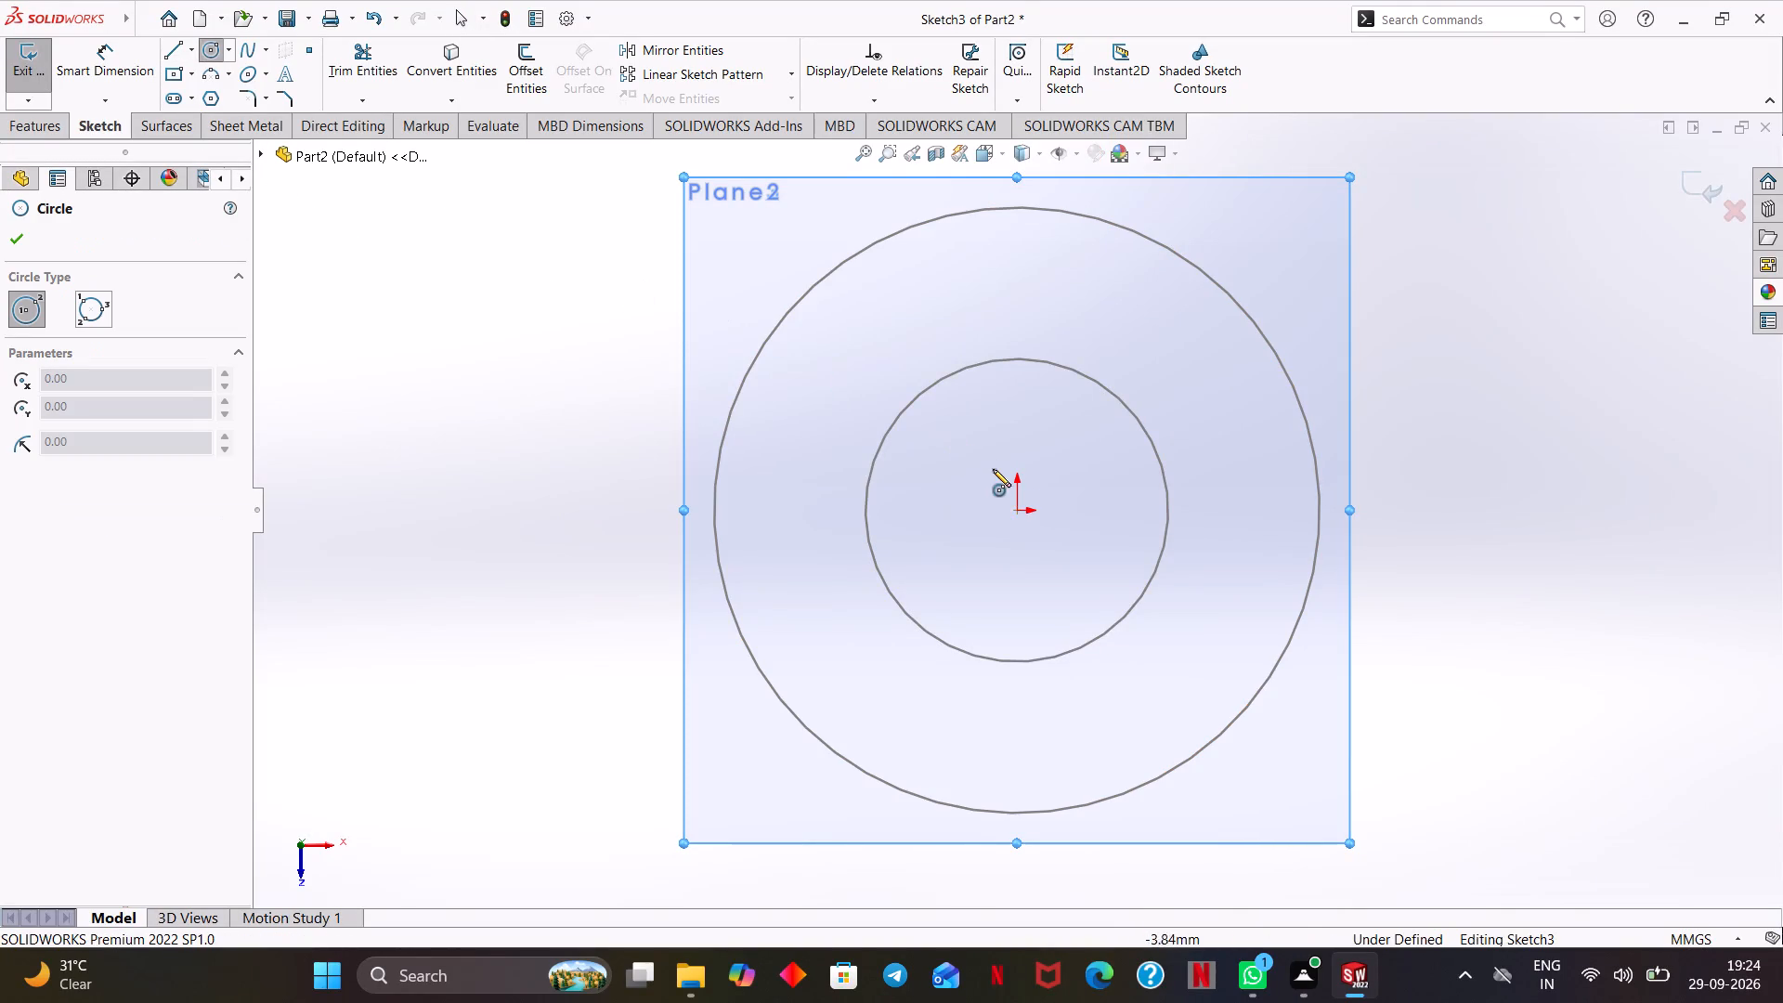
left_click(1017, 508)
left_click(1194, 435)
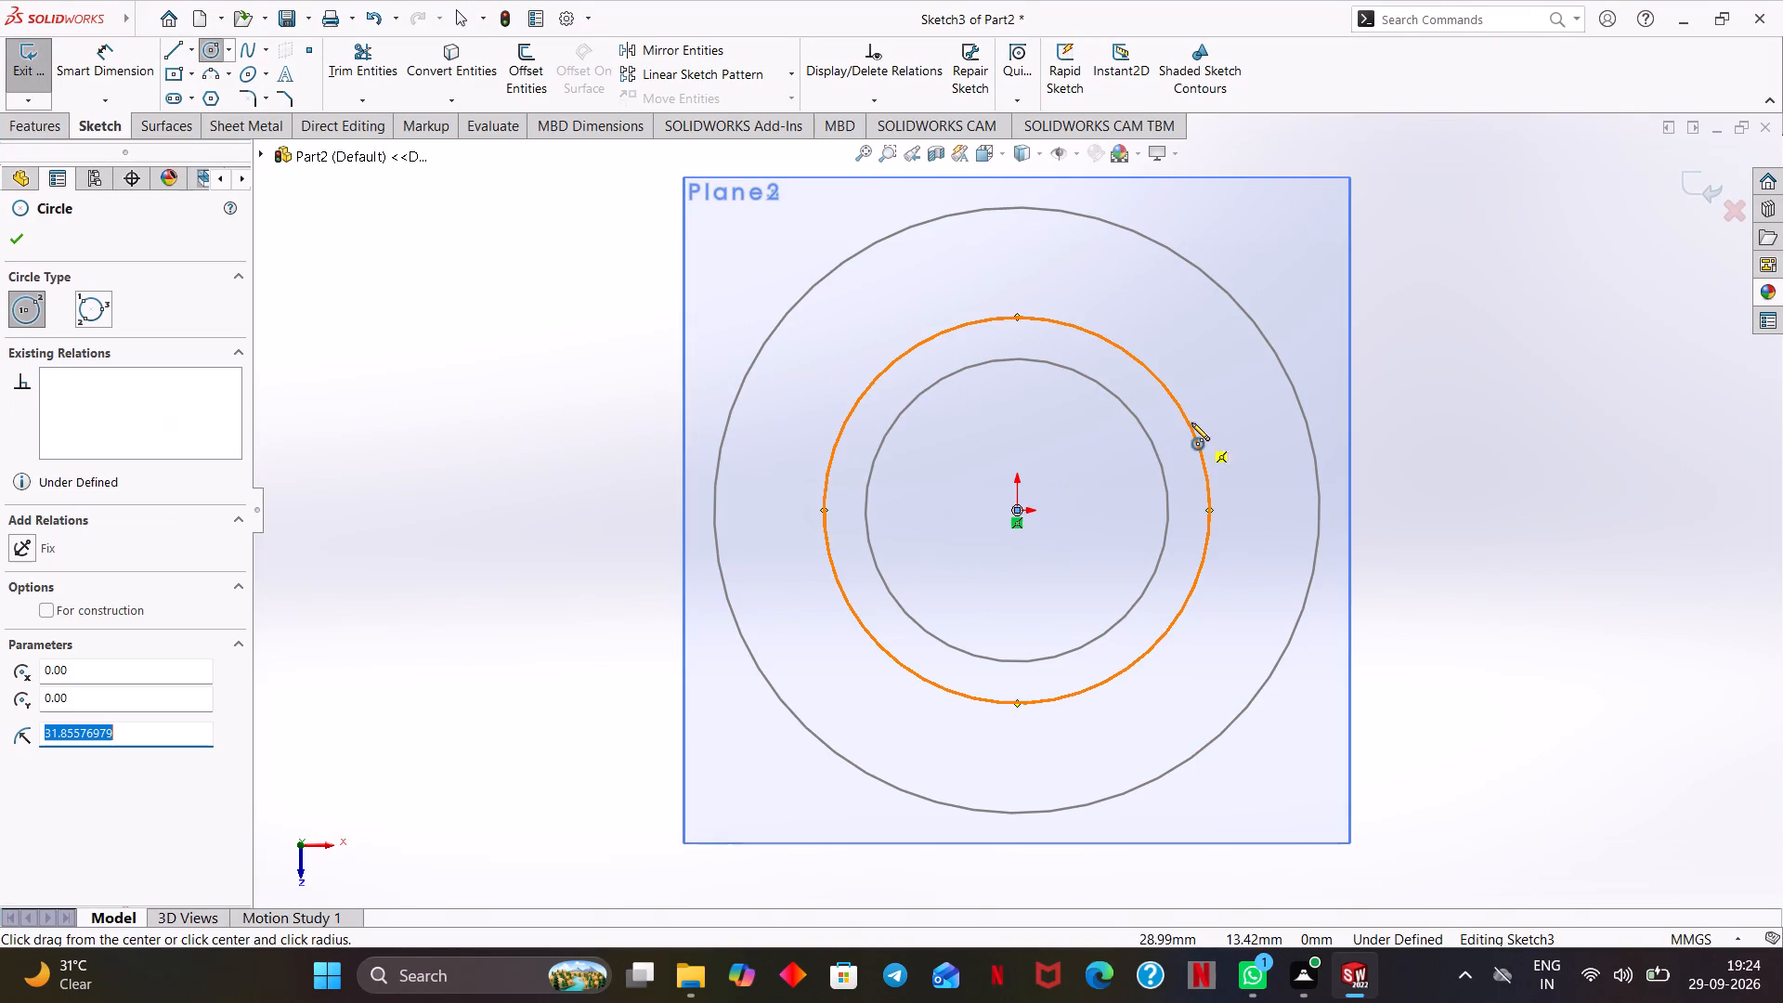
scroll(1190, 414, "down", 1)
scroll(1190, 414, "up", 3)
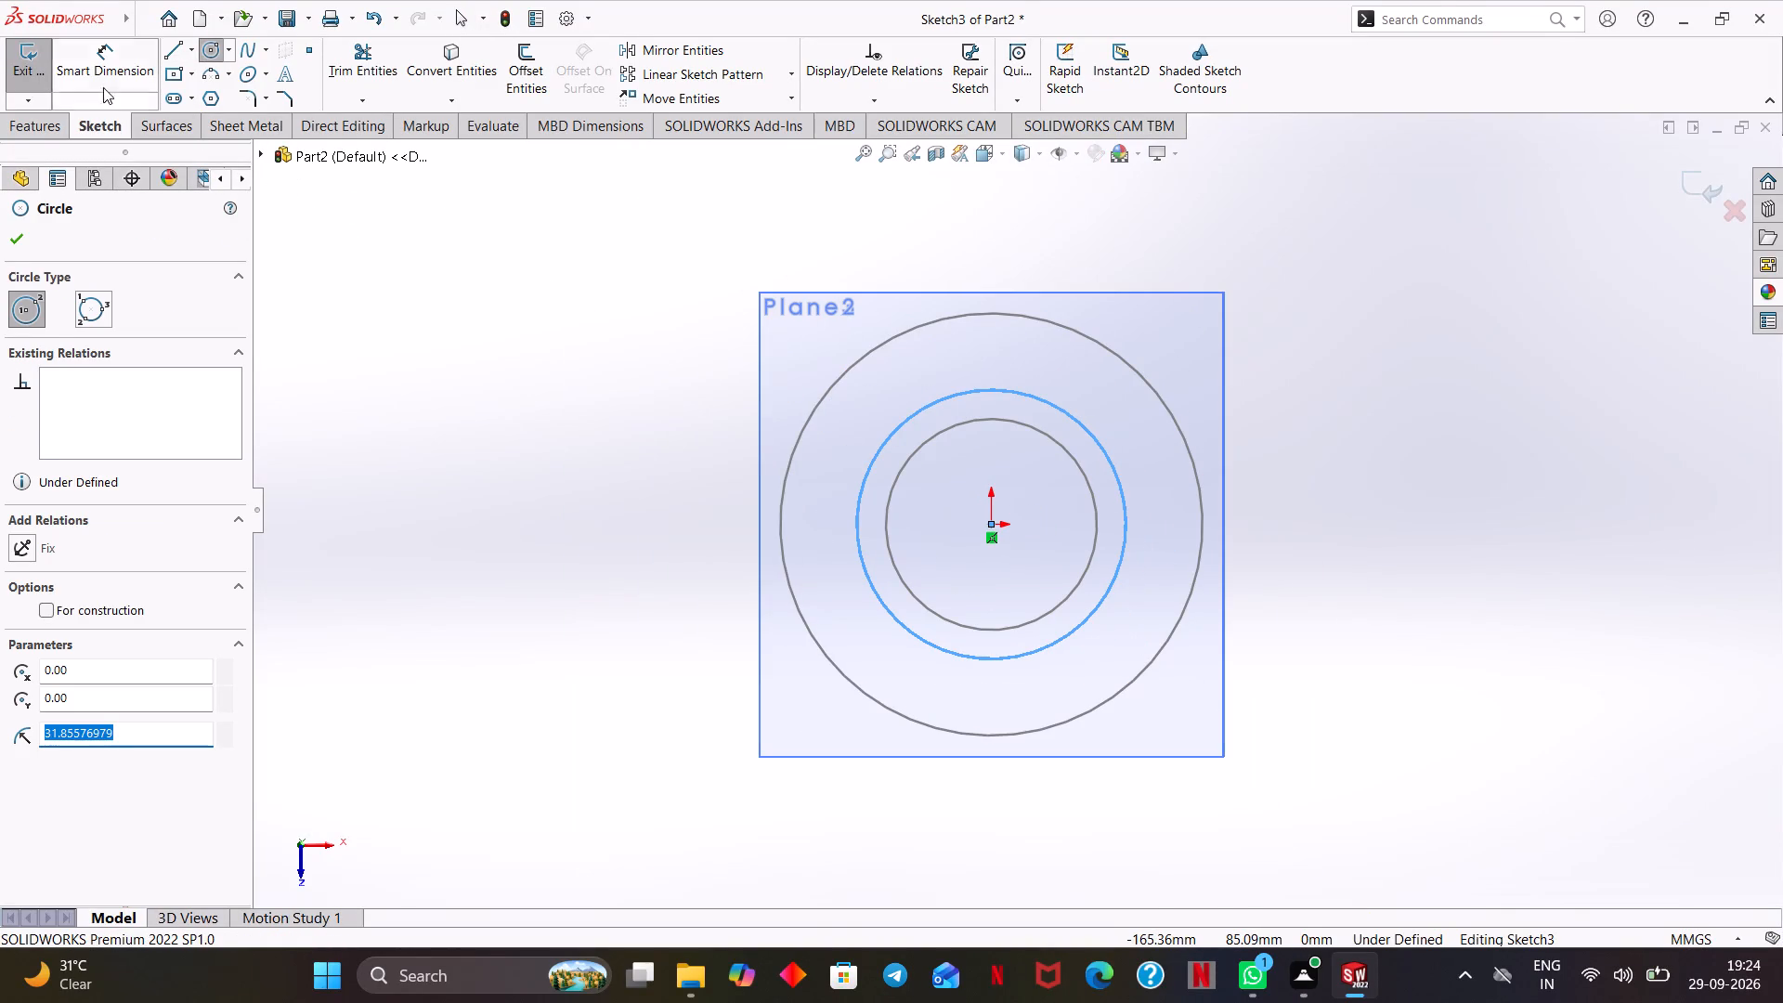
Dimension the new circle's diameter to 60 mm and close the sketch.
left_click(98, 59)
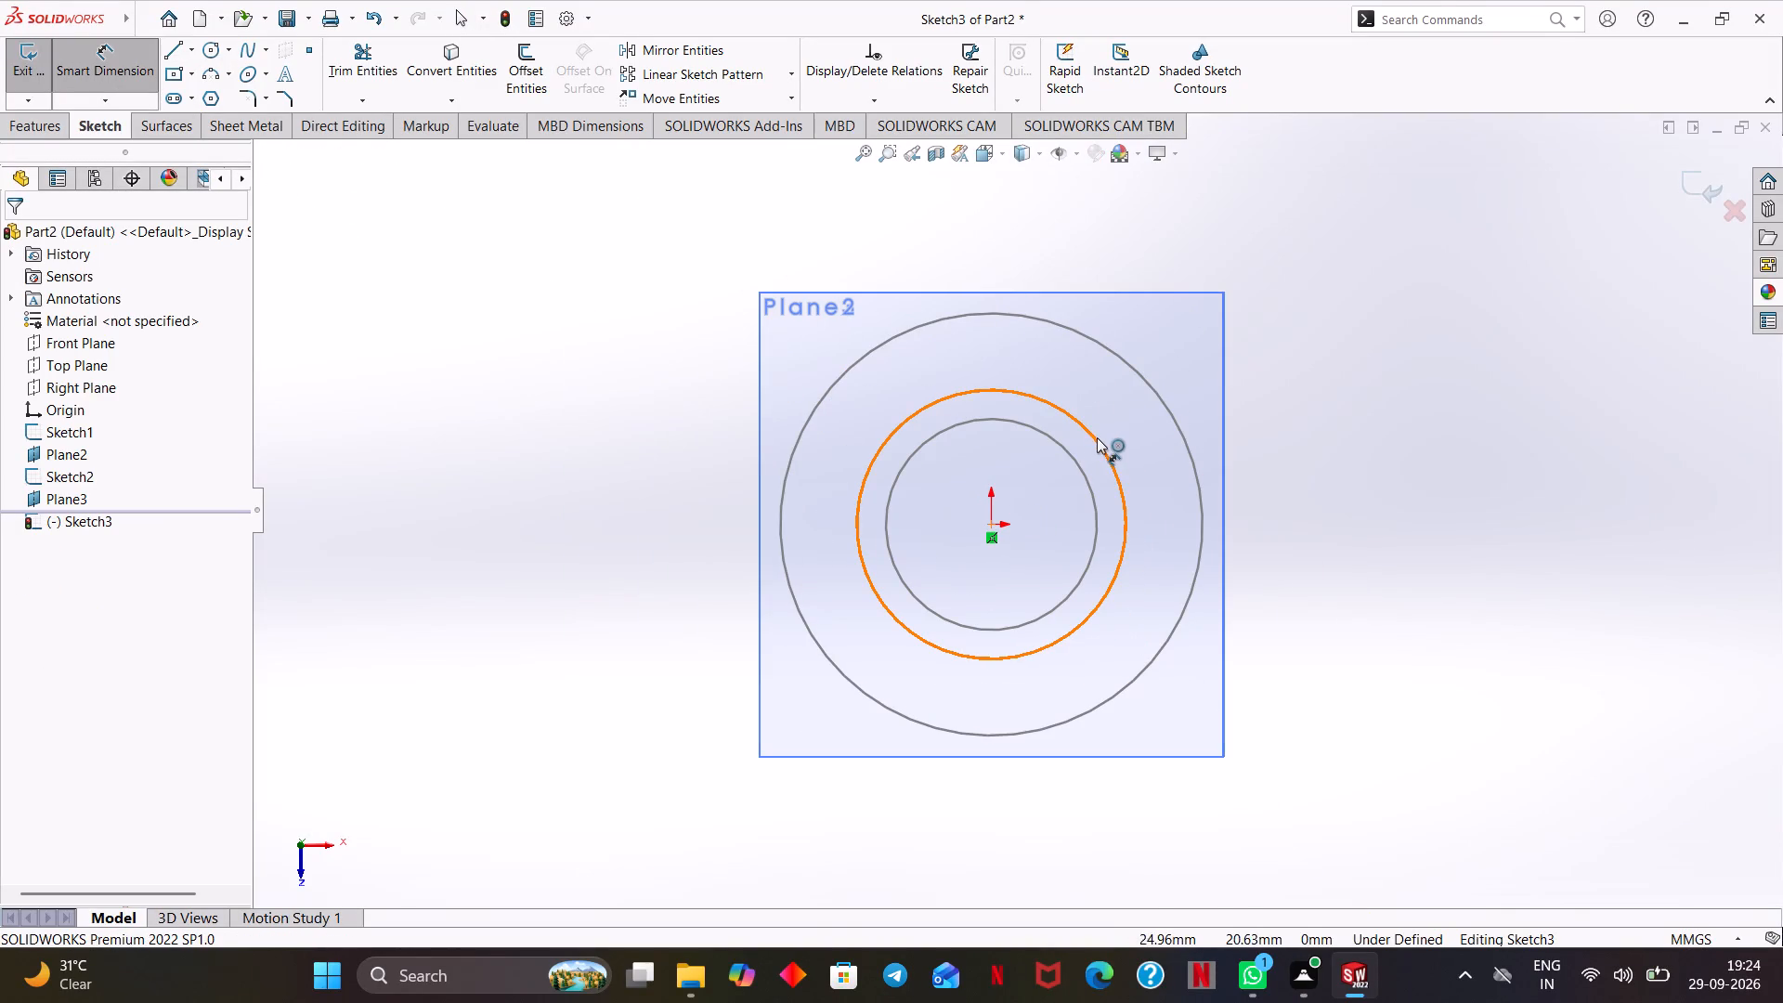
left_click(1096, 441)
left_click(1314, 319)
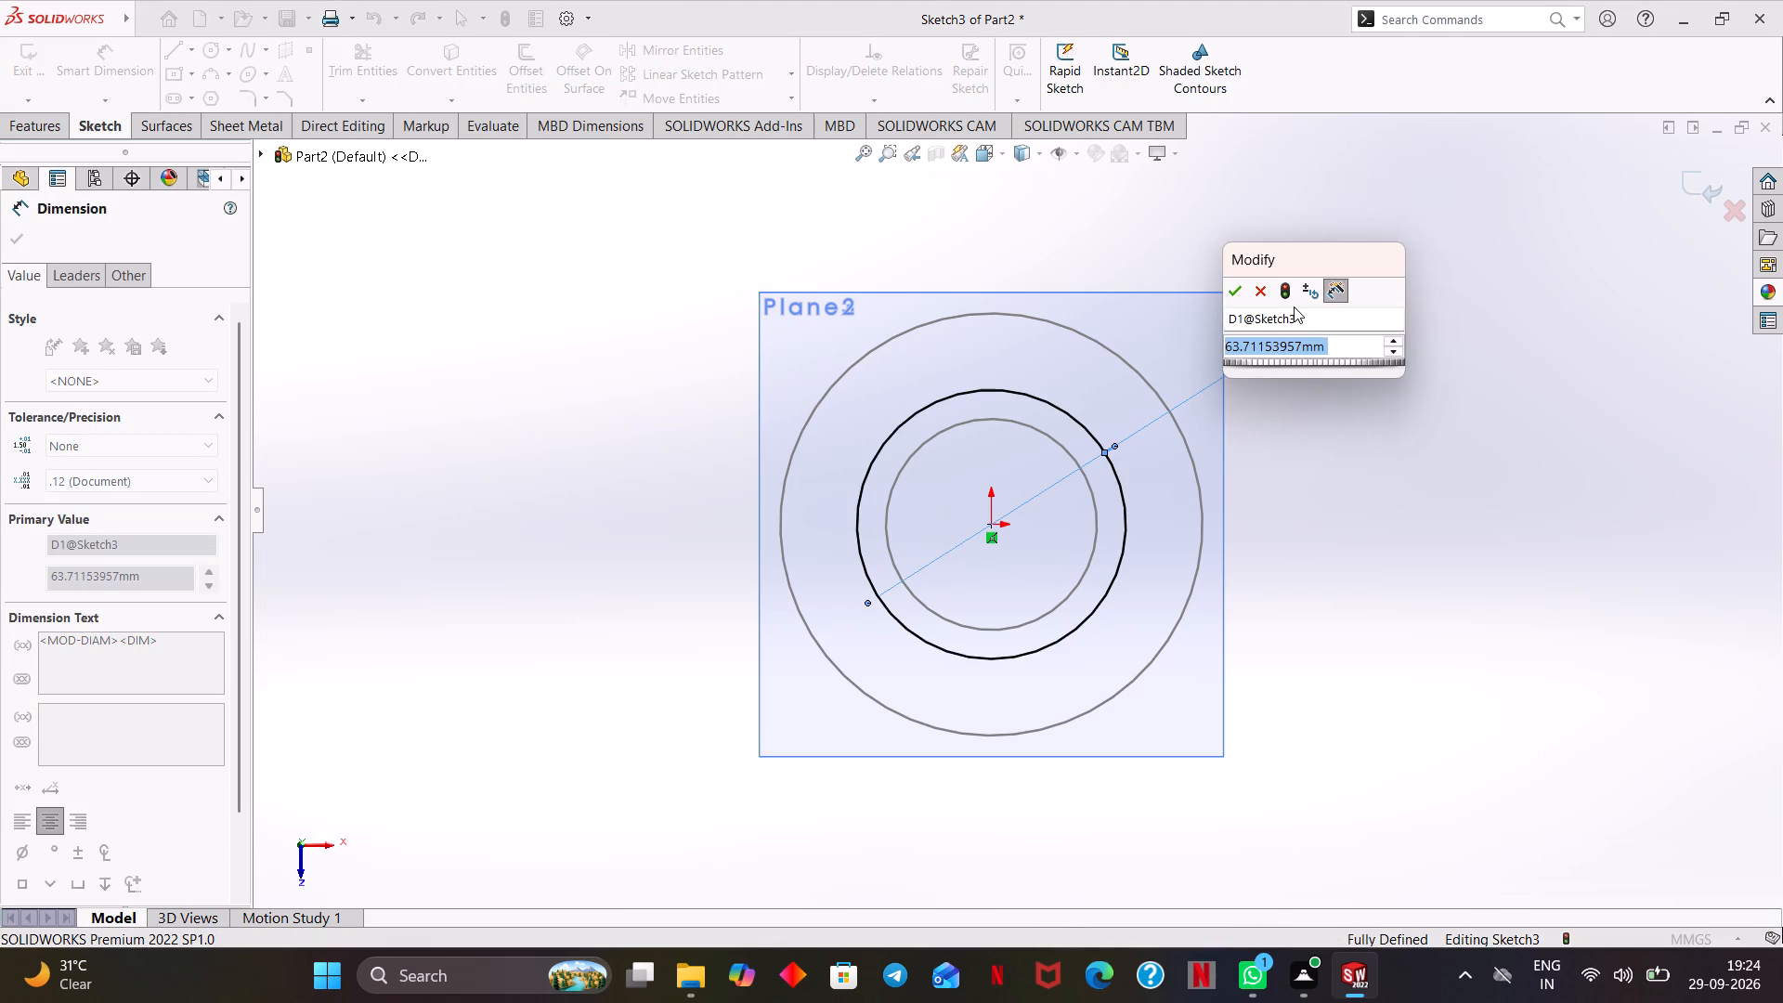
type("60")
key("Return")
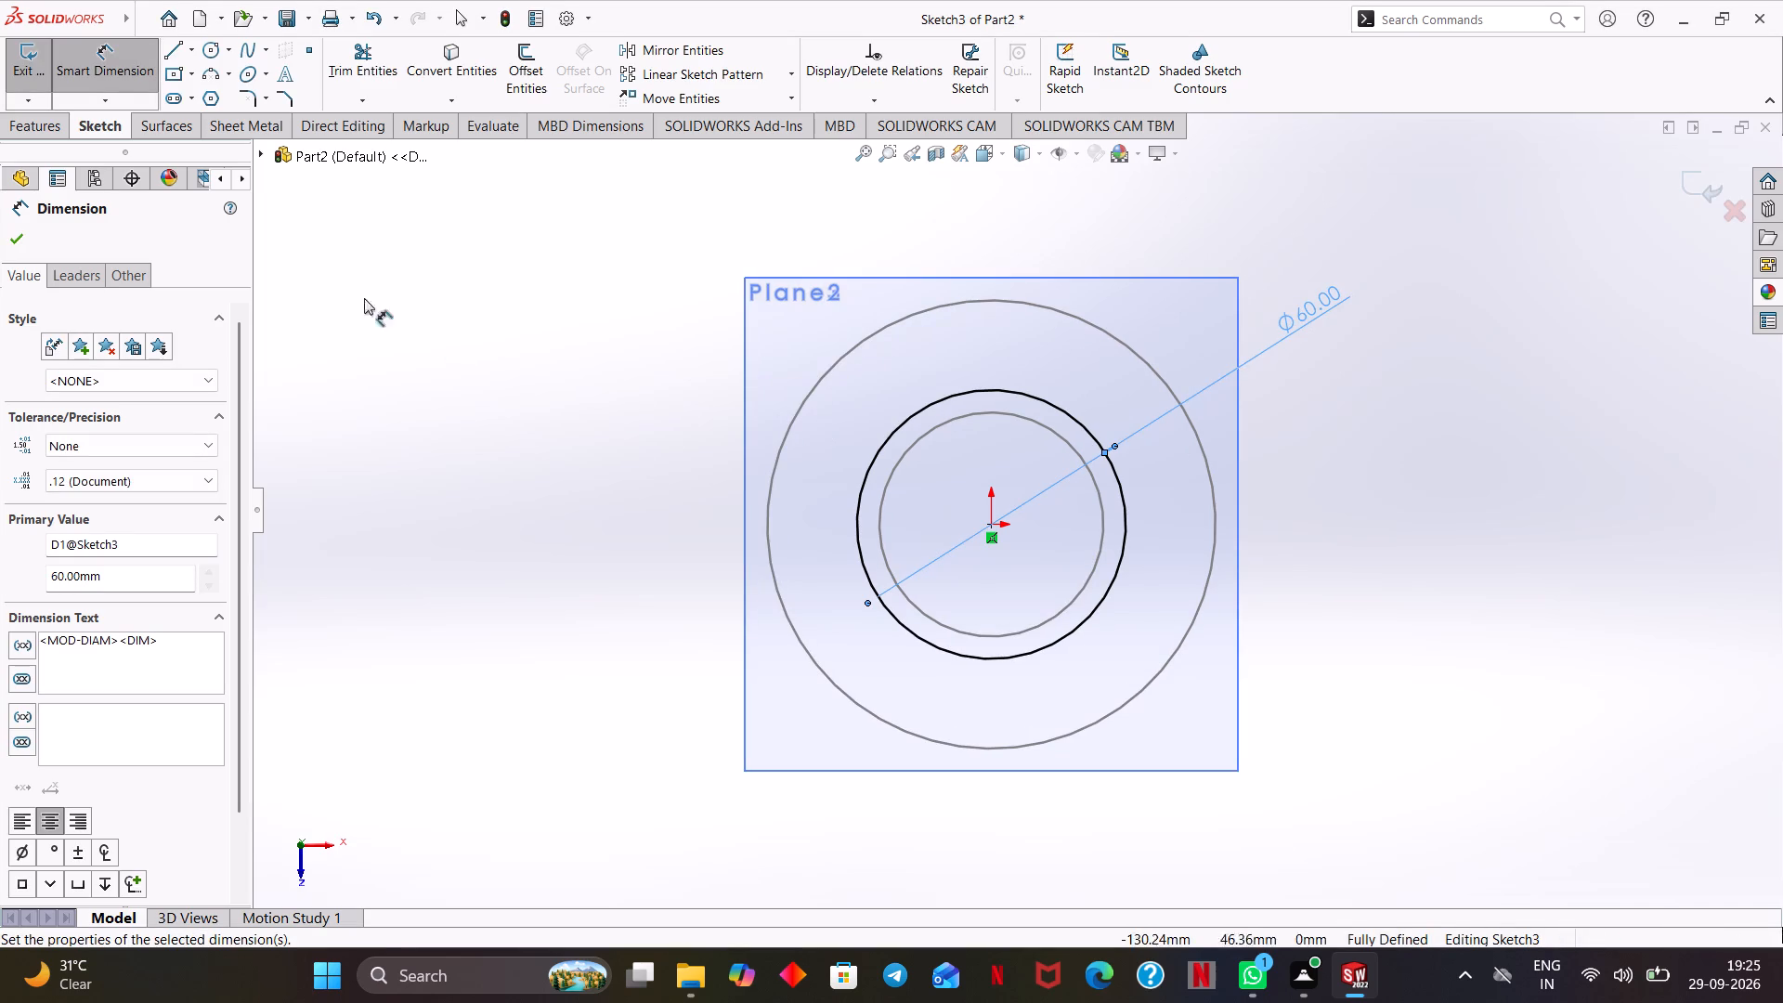
left_click(21, 246)
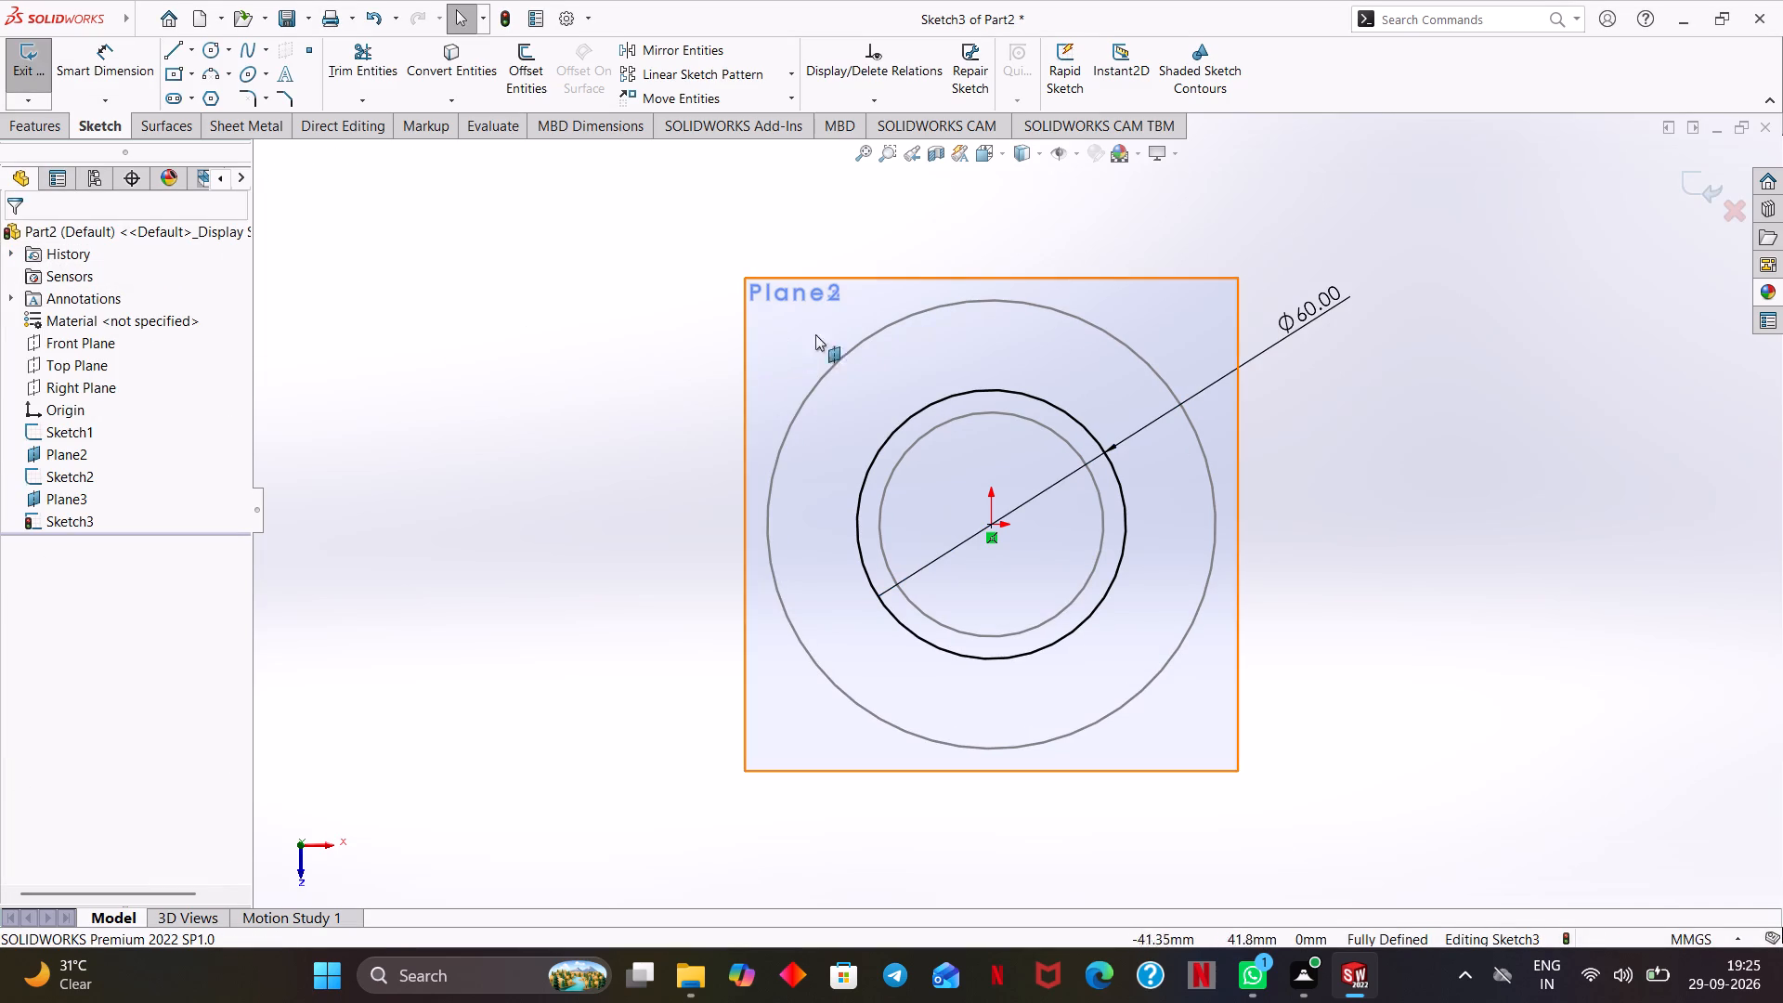
left_click(1698, 190)
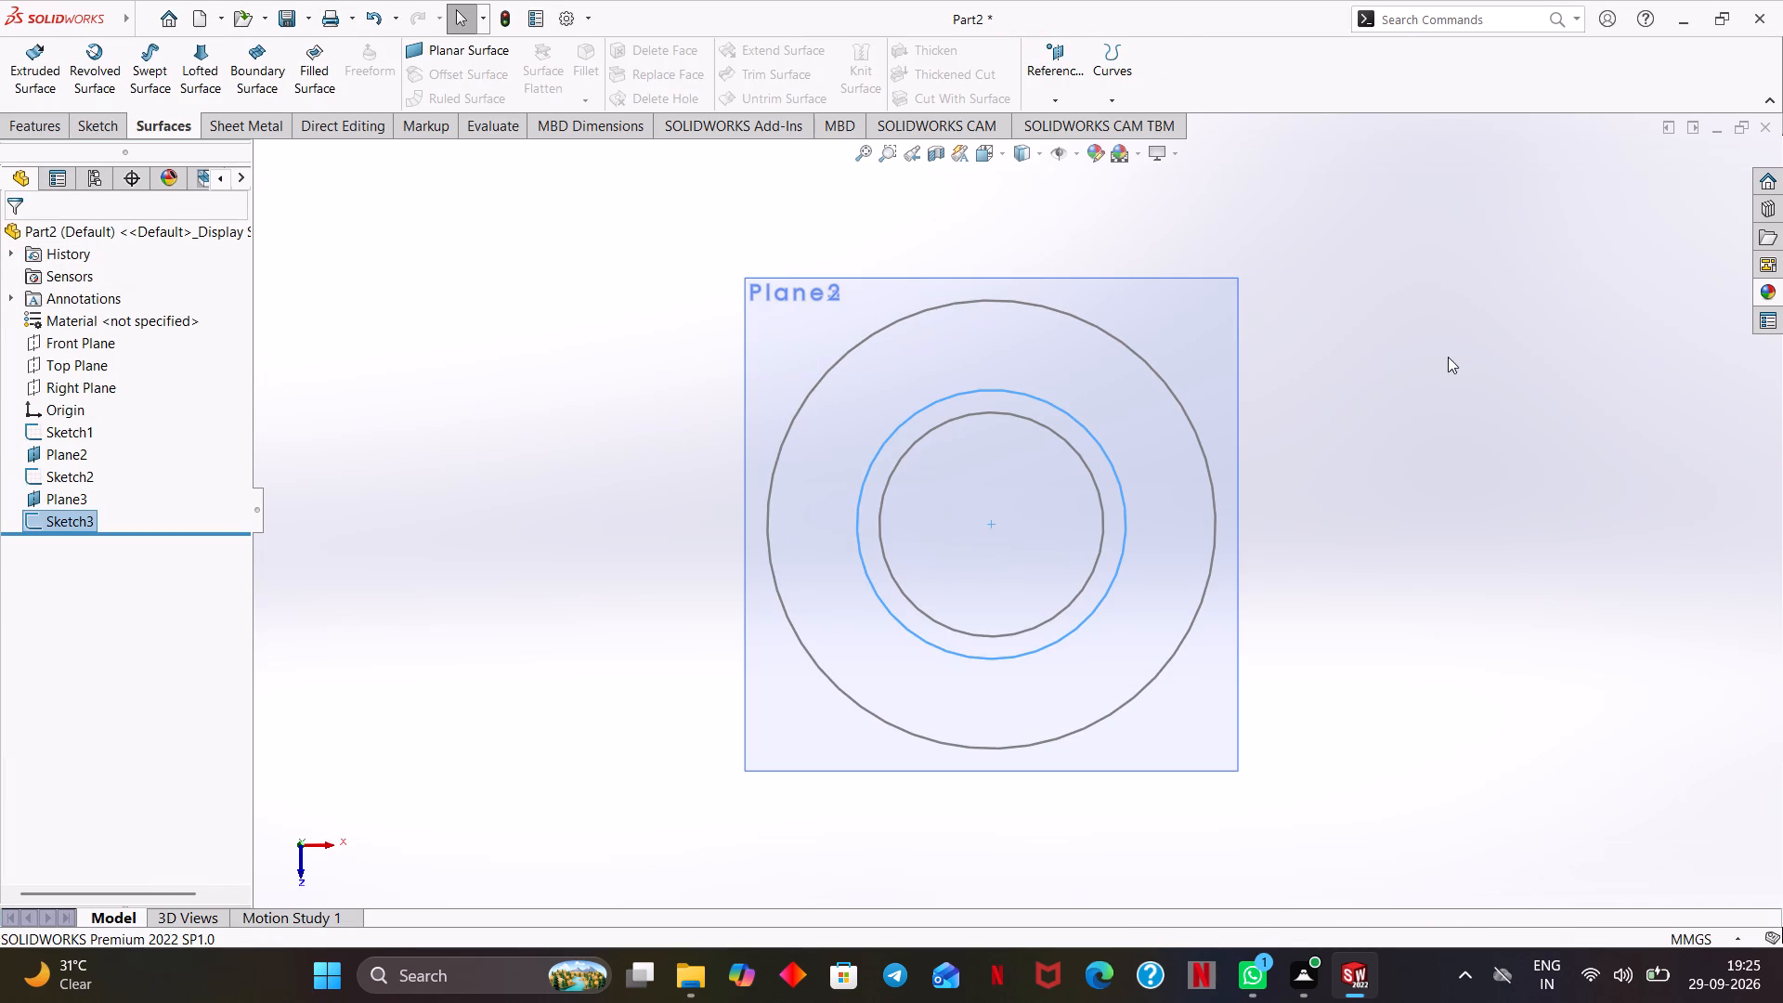
Create a reference plane offset 25 mm above Plane3, the plane holding the 60 mm circle.
key("ctrl+7")
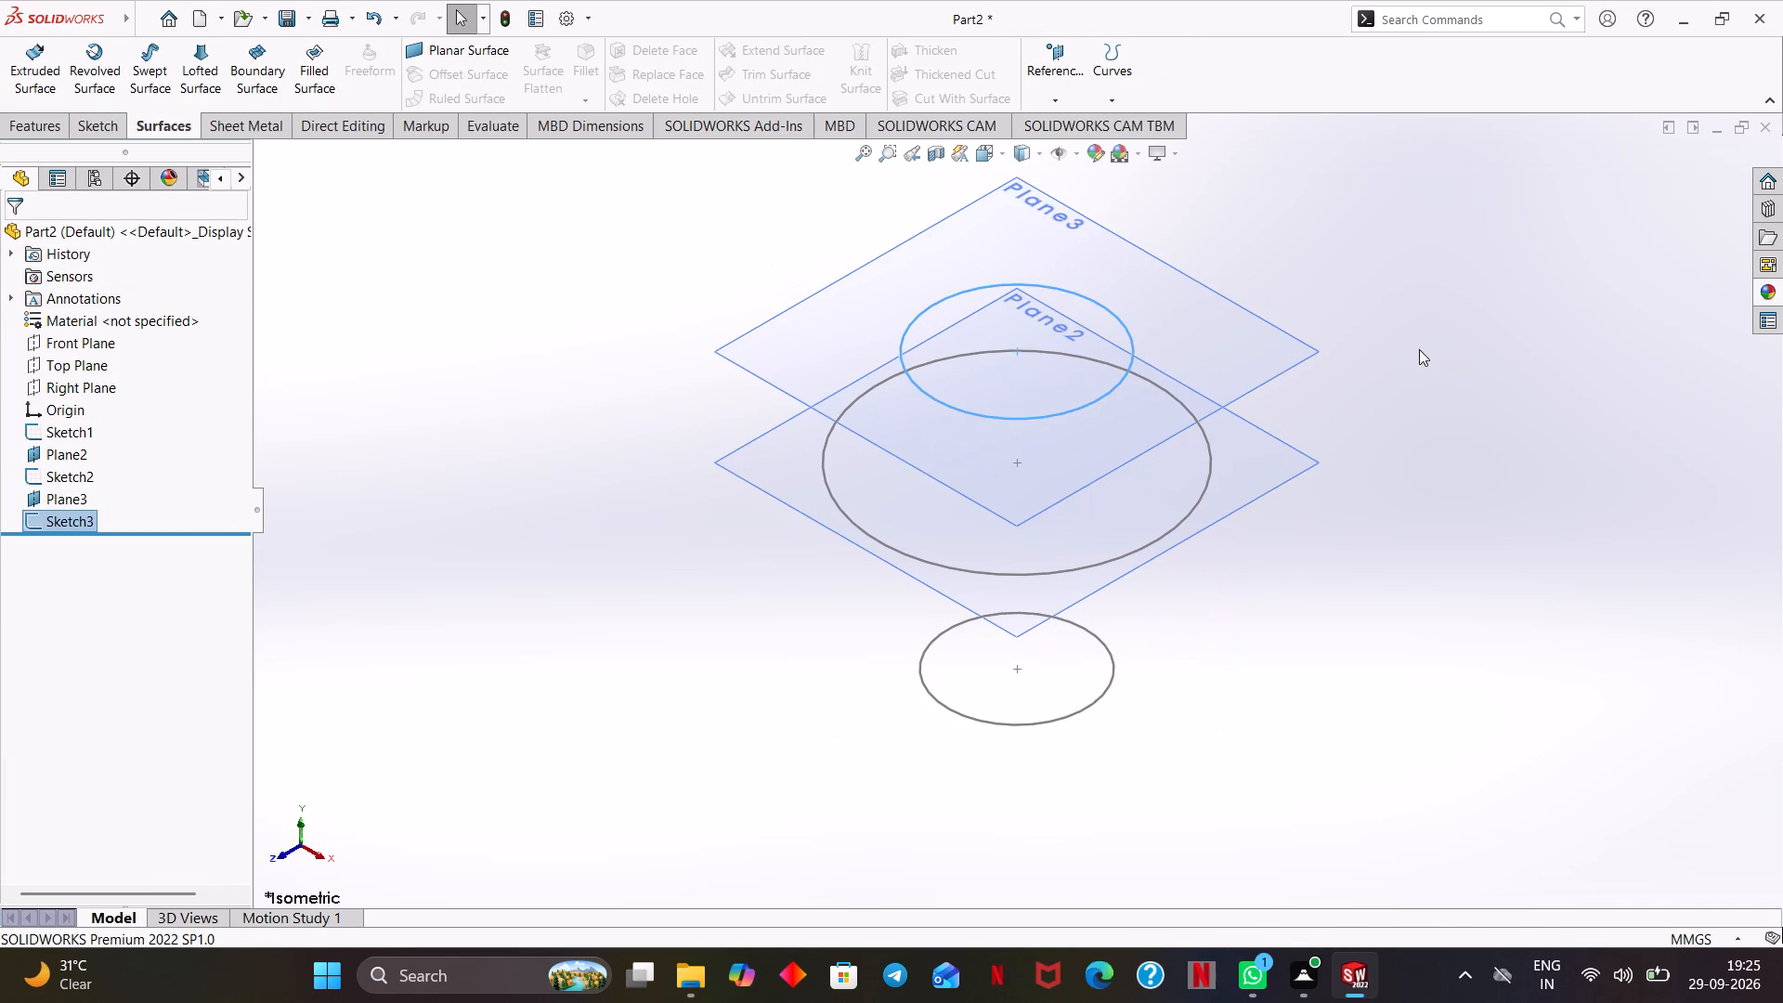
left_click(1442, 425)
middle_click_drag(1476, 419, 1428, 492, "ctrl")
scroll(1422, 484, "up", 1)
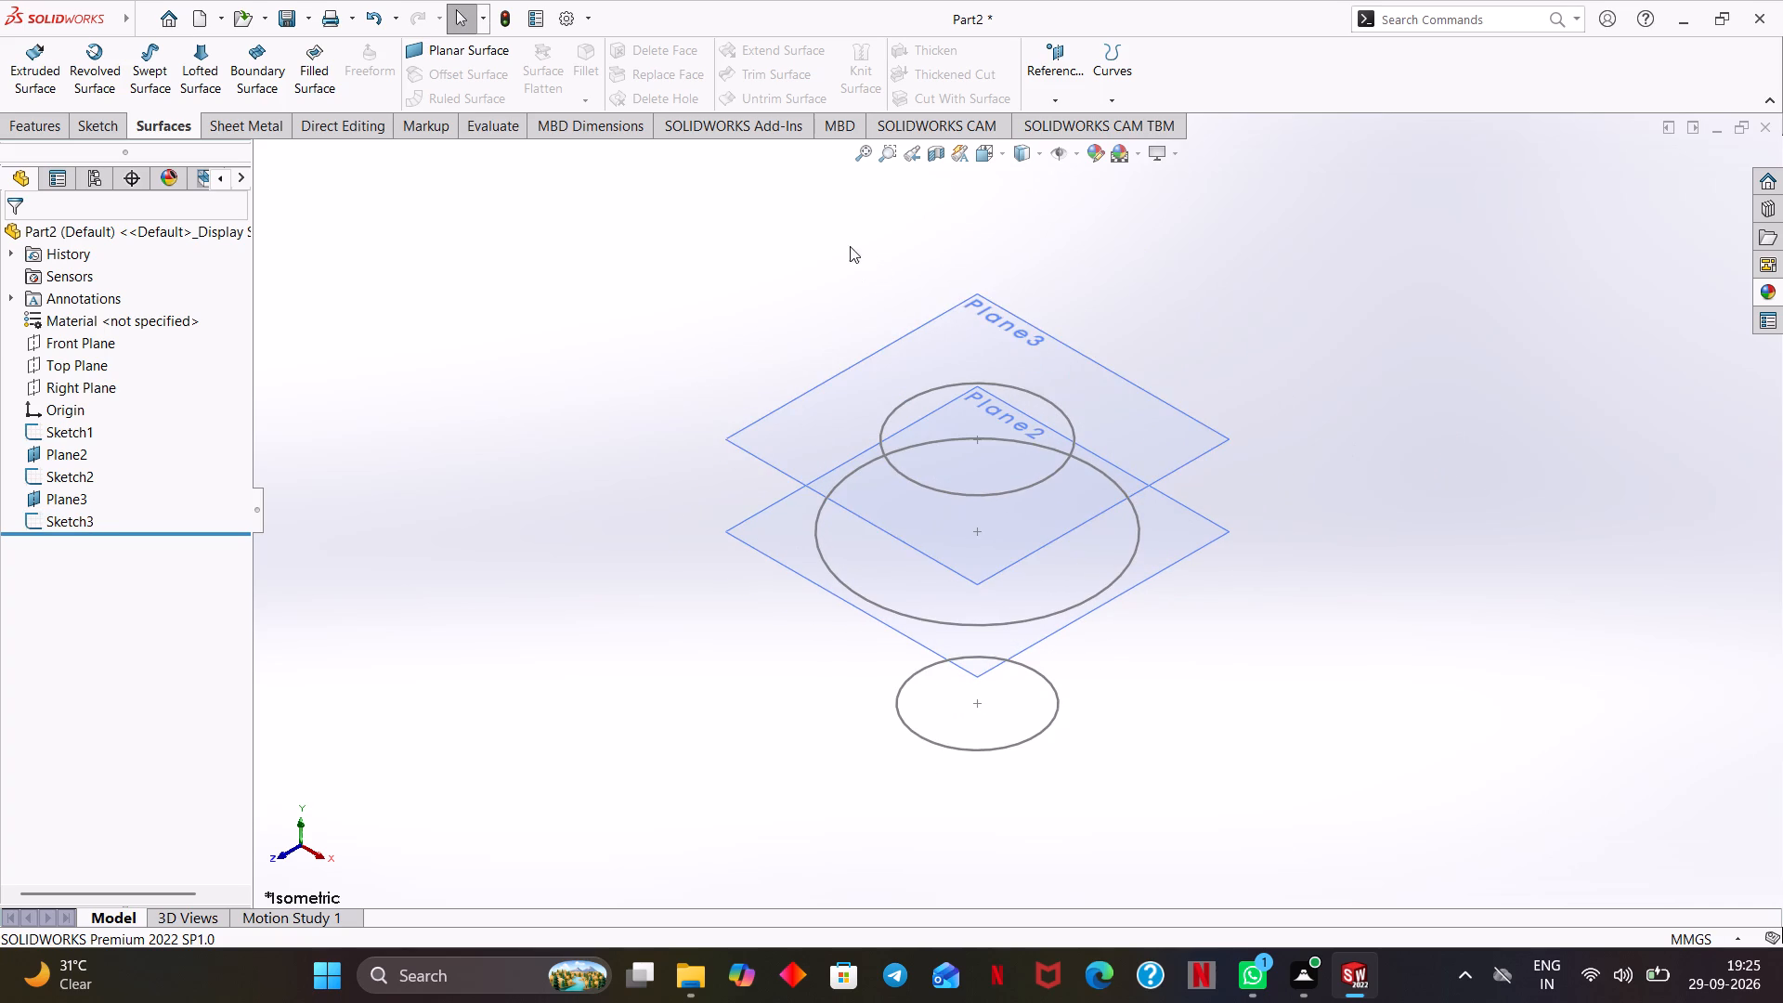
left_click(791, 411)
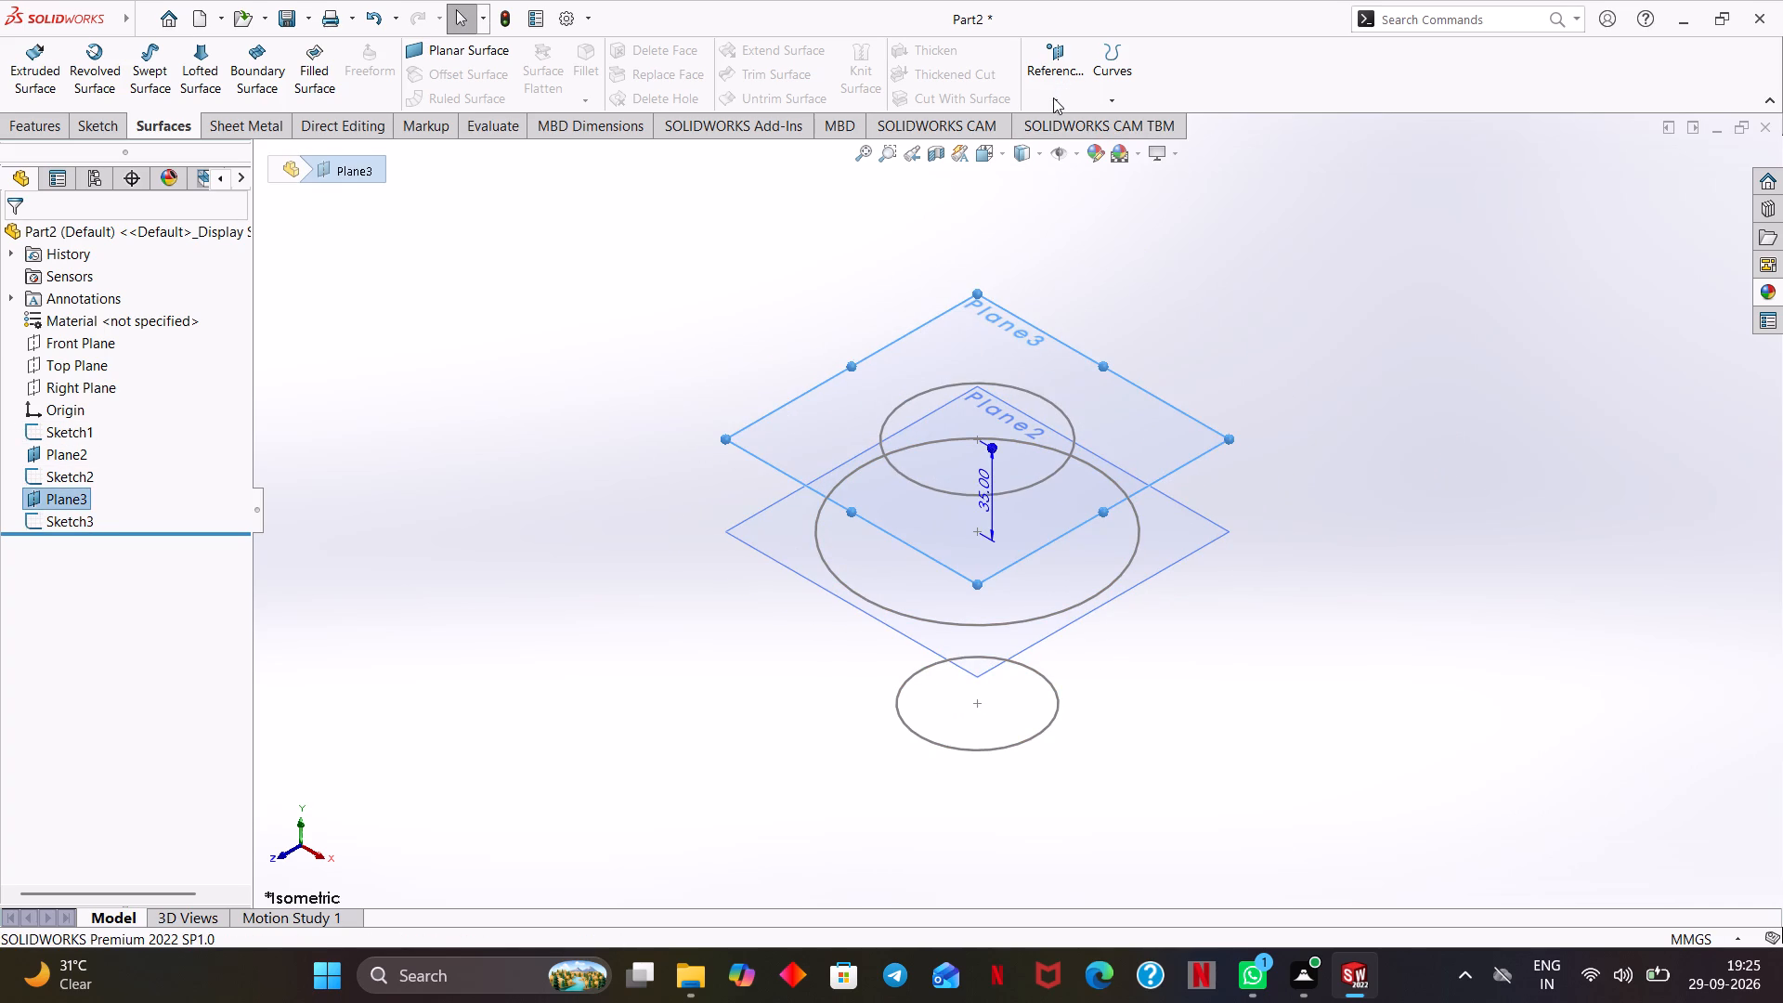
left_click(1053, 98)
left_click(1053, 129)
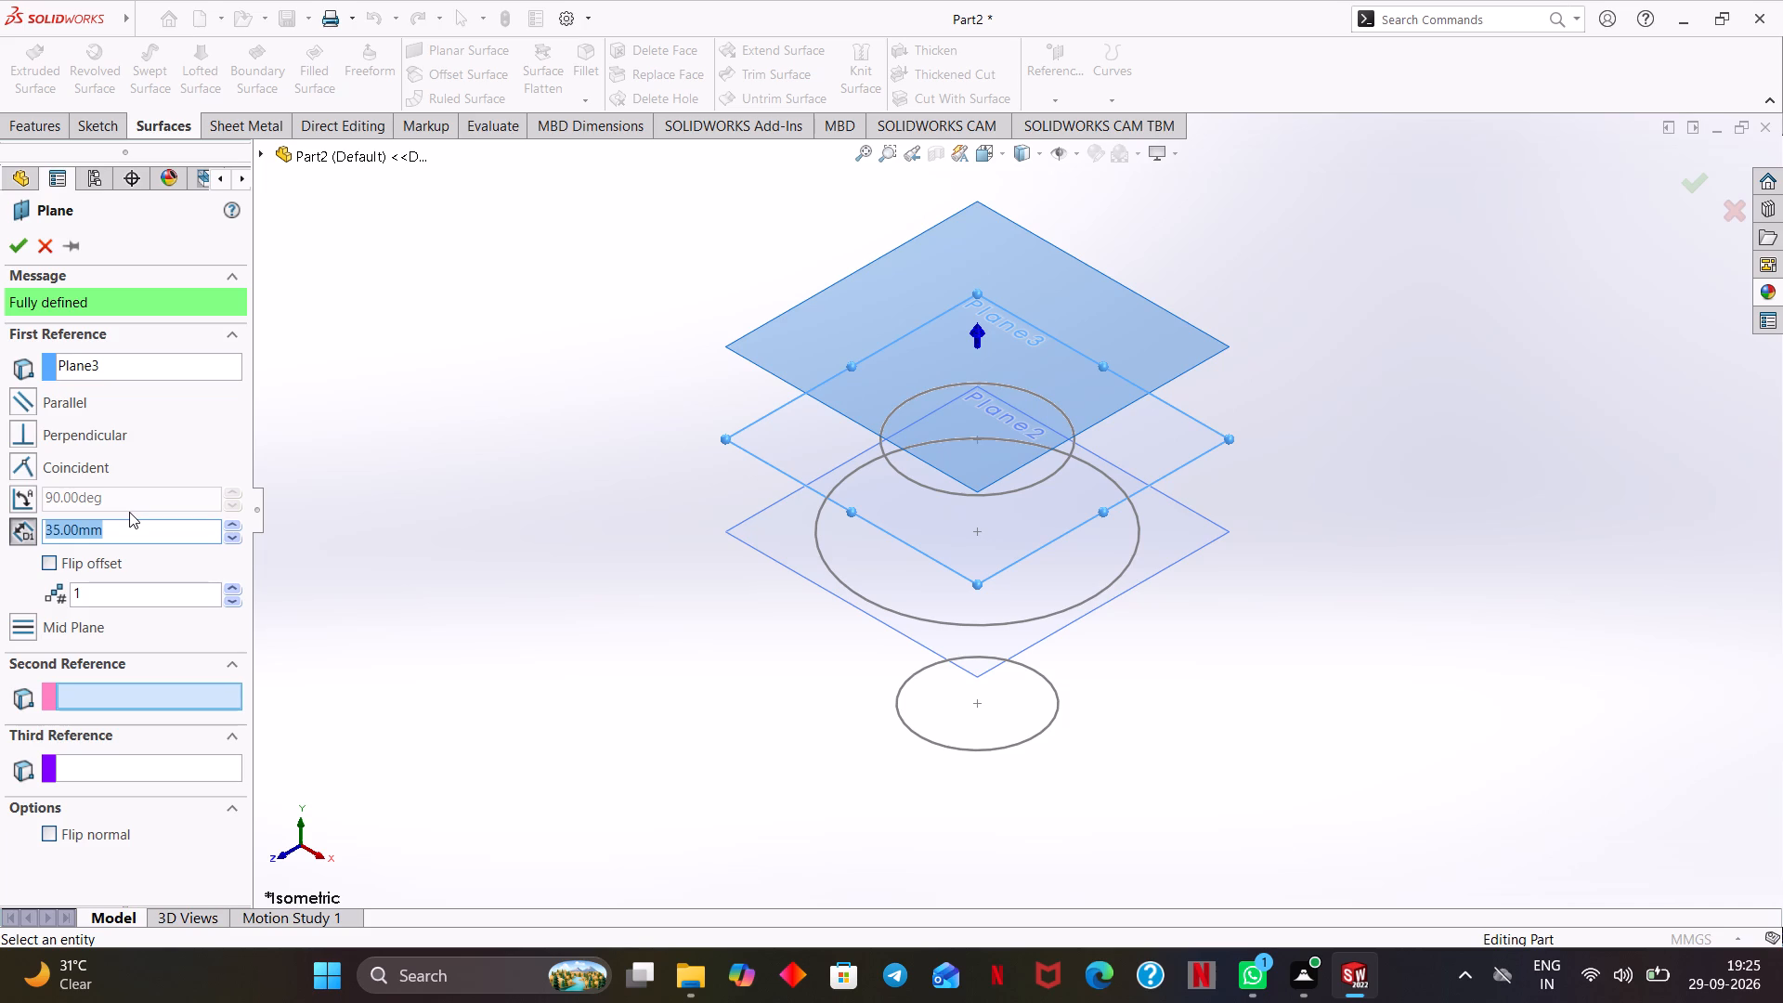
type("25")
key("Return")
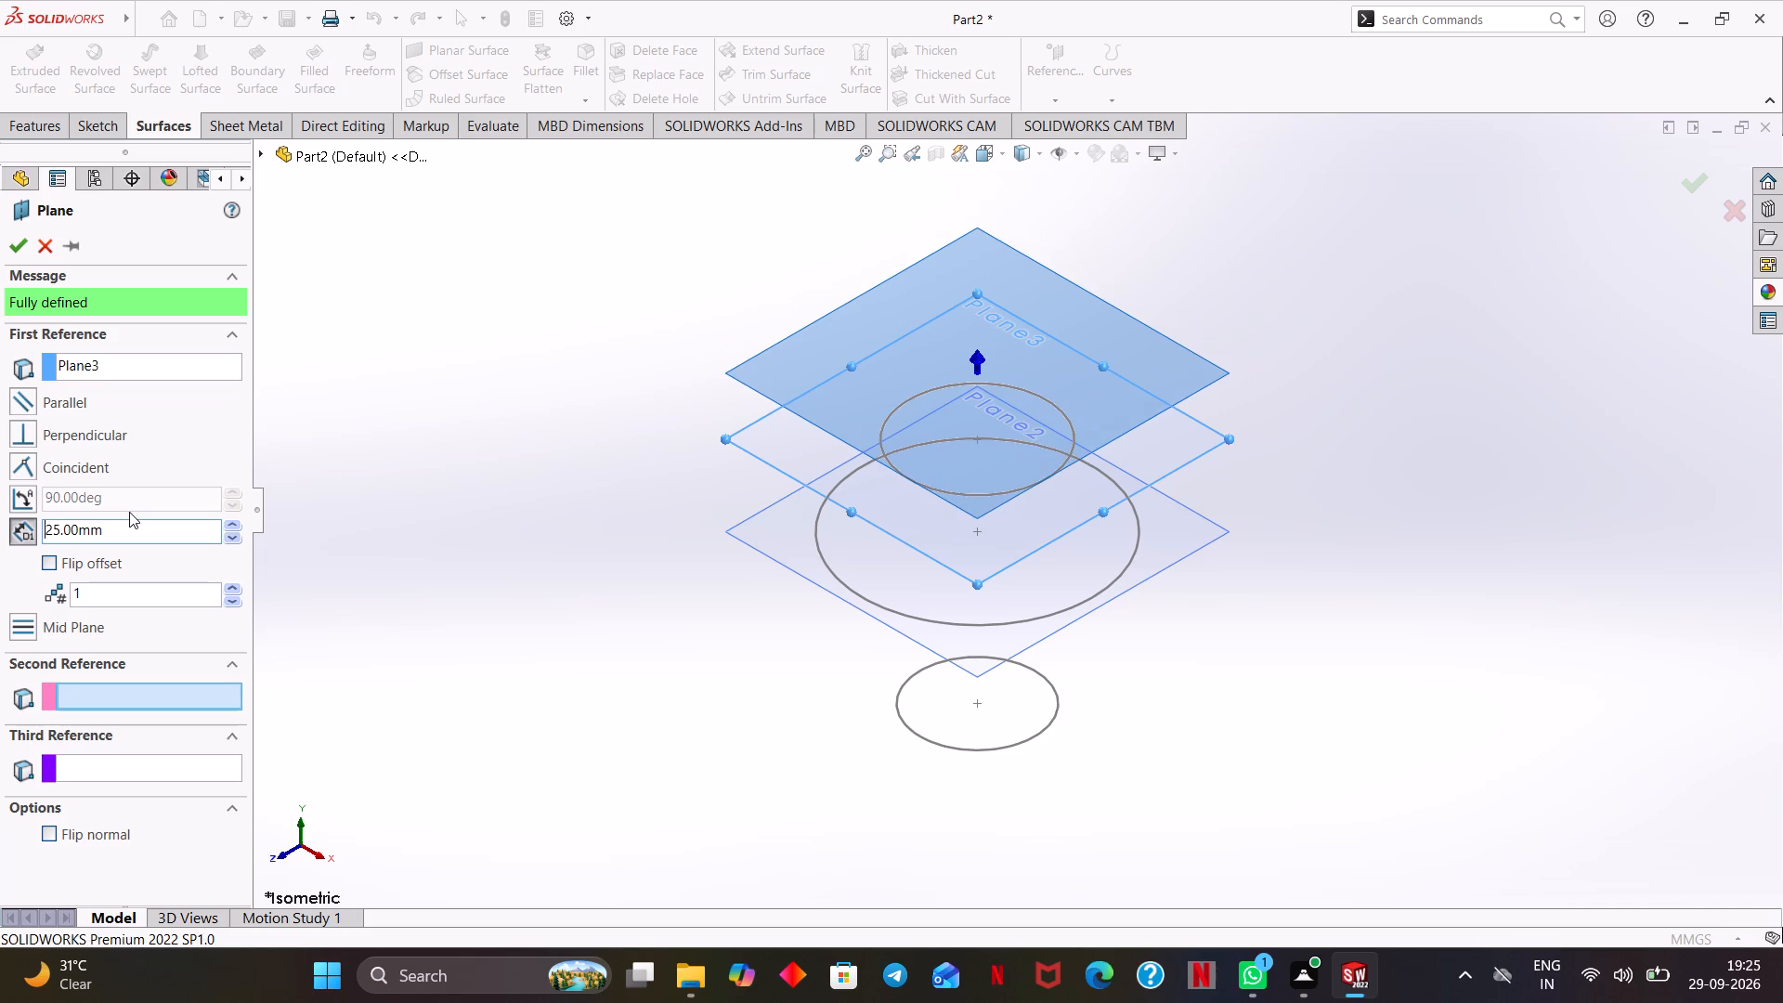
left_click(12, 240)
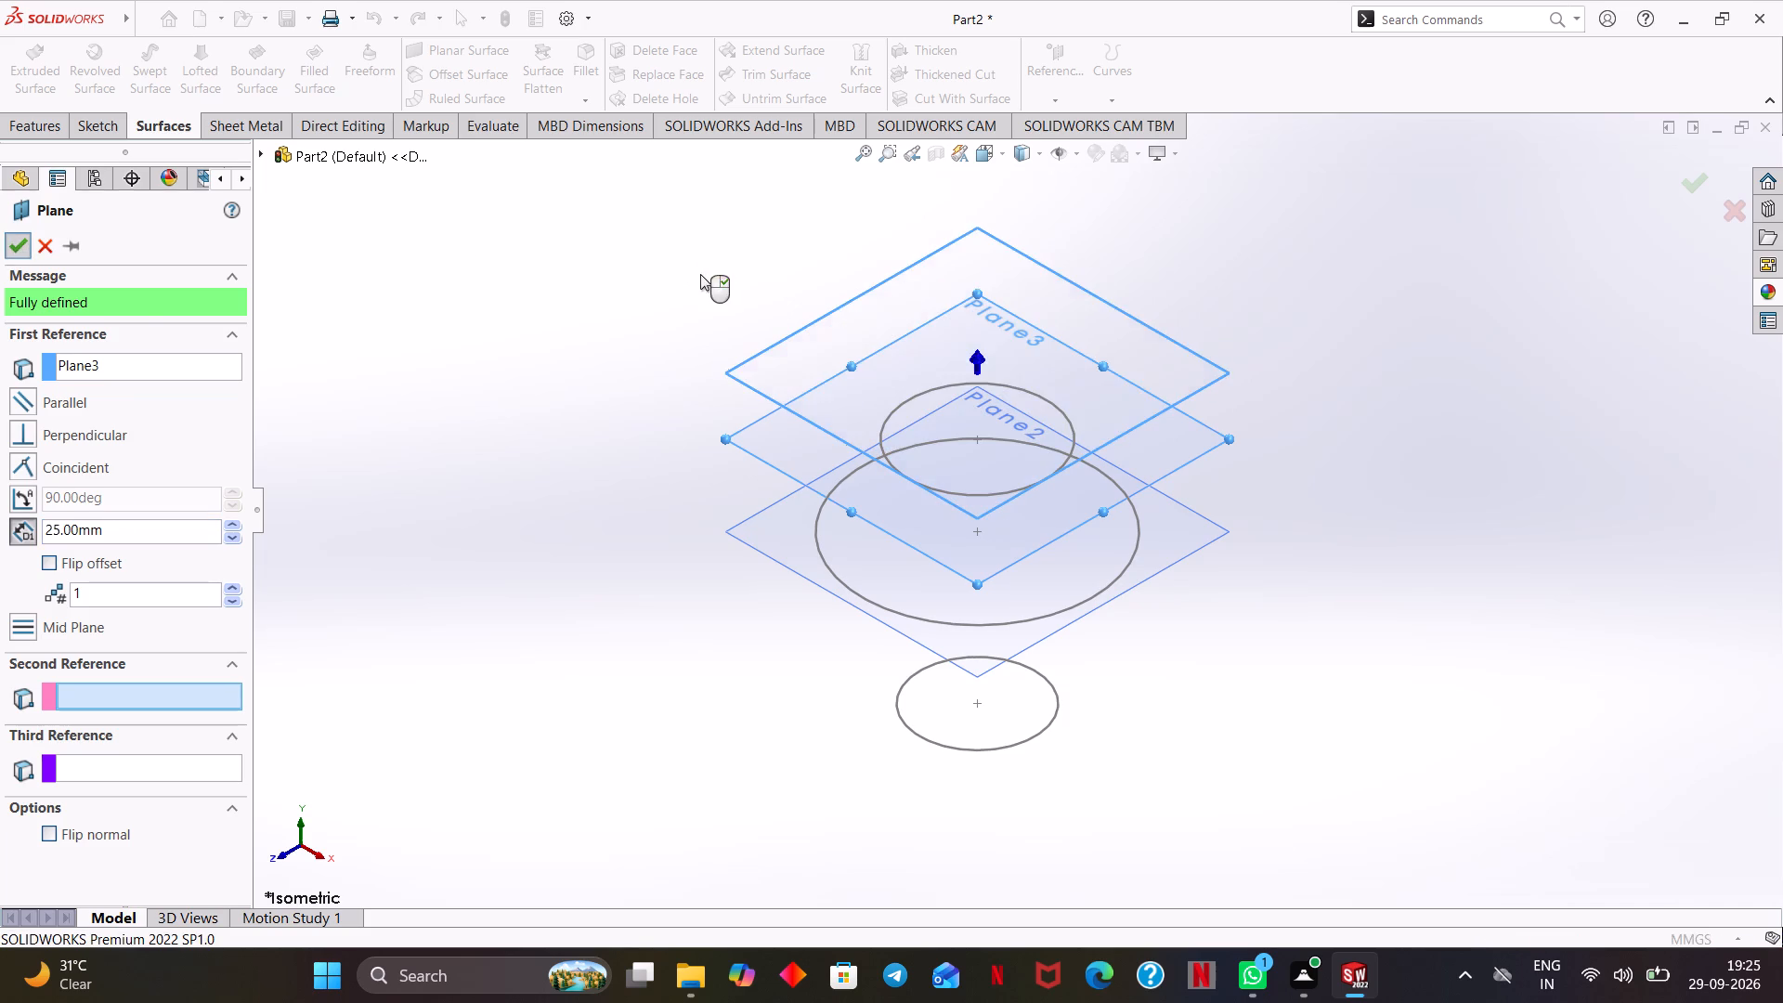
Sketch a circle of about 35.4 mm radius on the new 25 mm offset plane, centred on the origin.
left_click(805, 347)
left_click(887, 292)
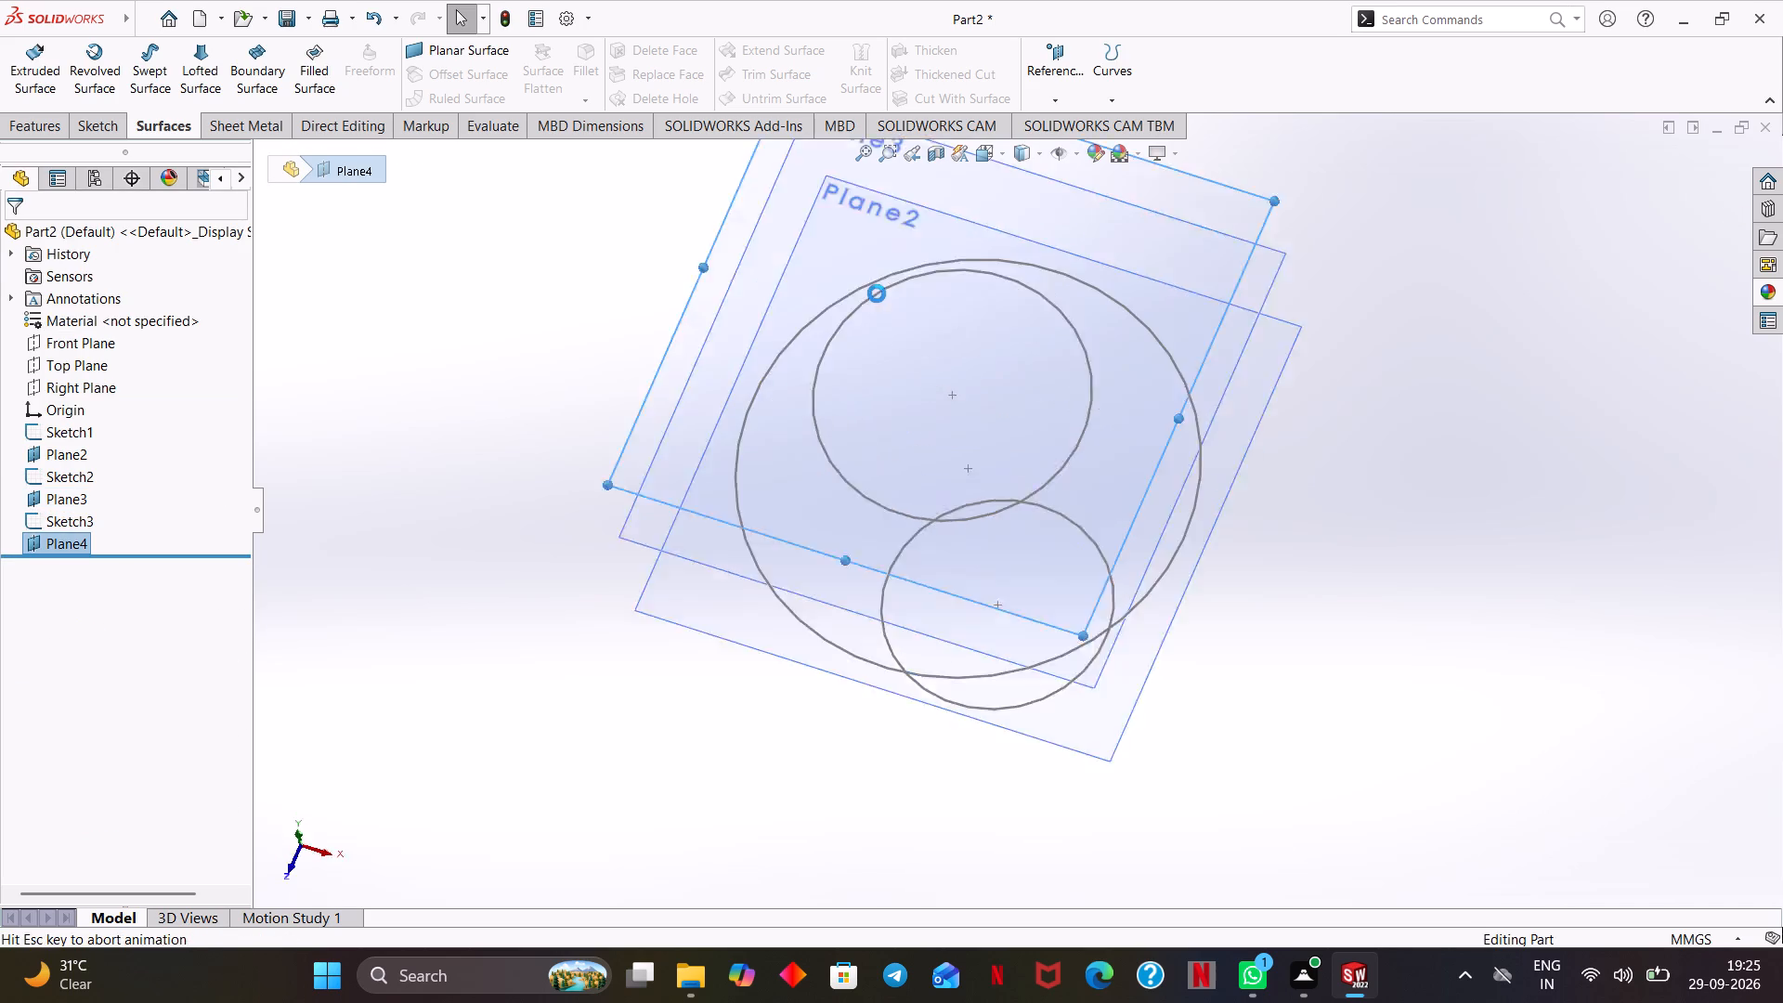
scroll(674, 277, "down", 1)
scroll(670, 280, "up", 2)
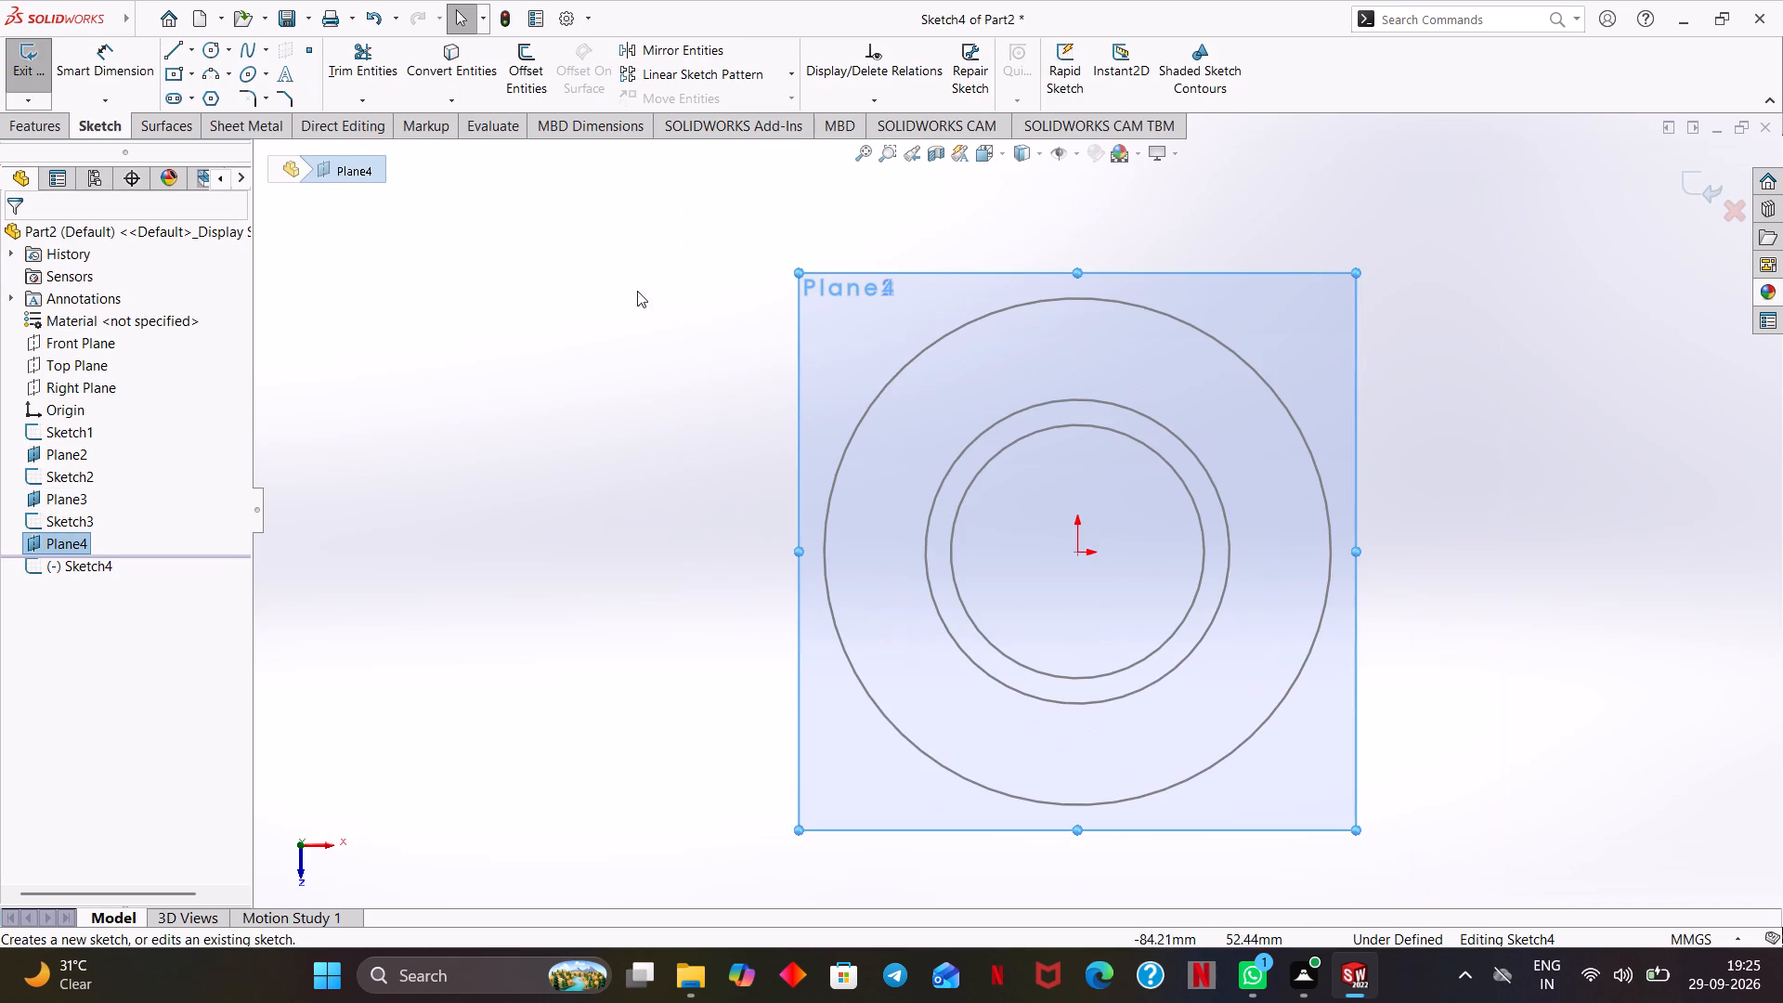
left_click(211, 53)
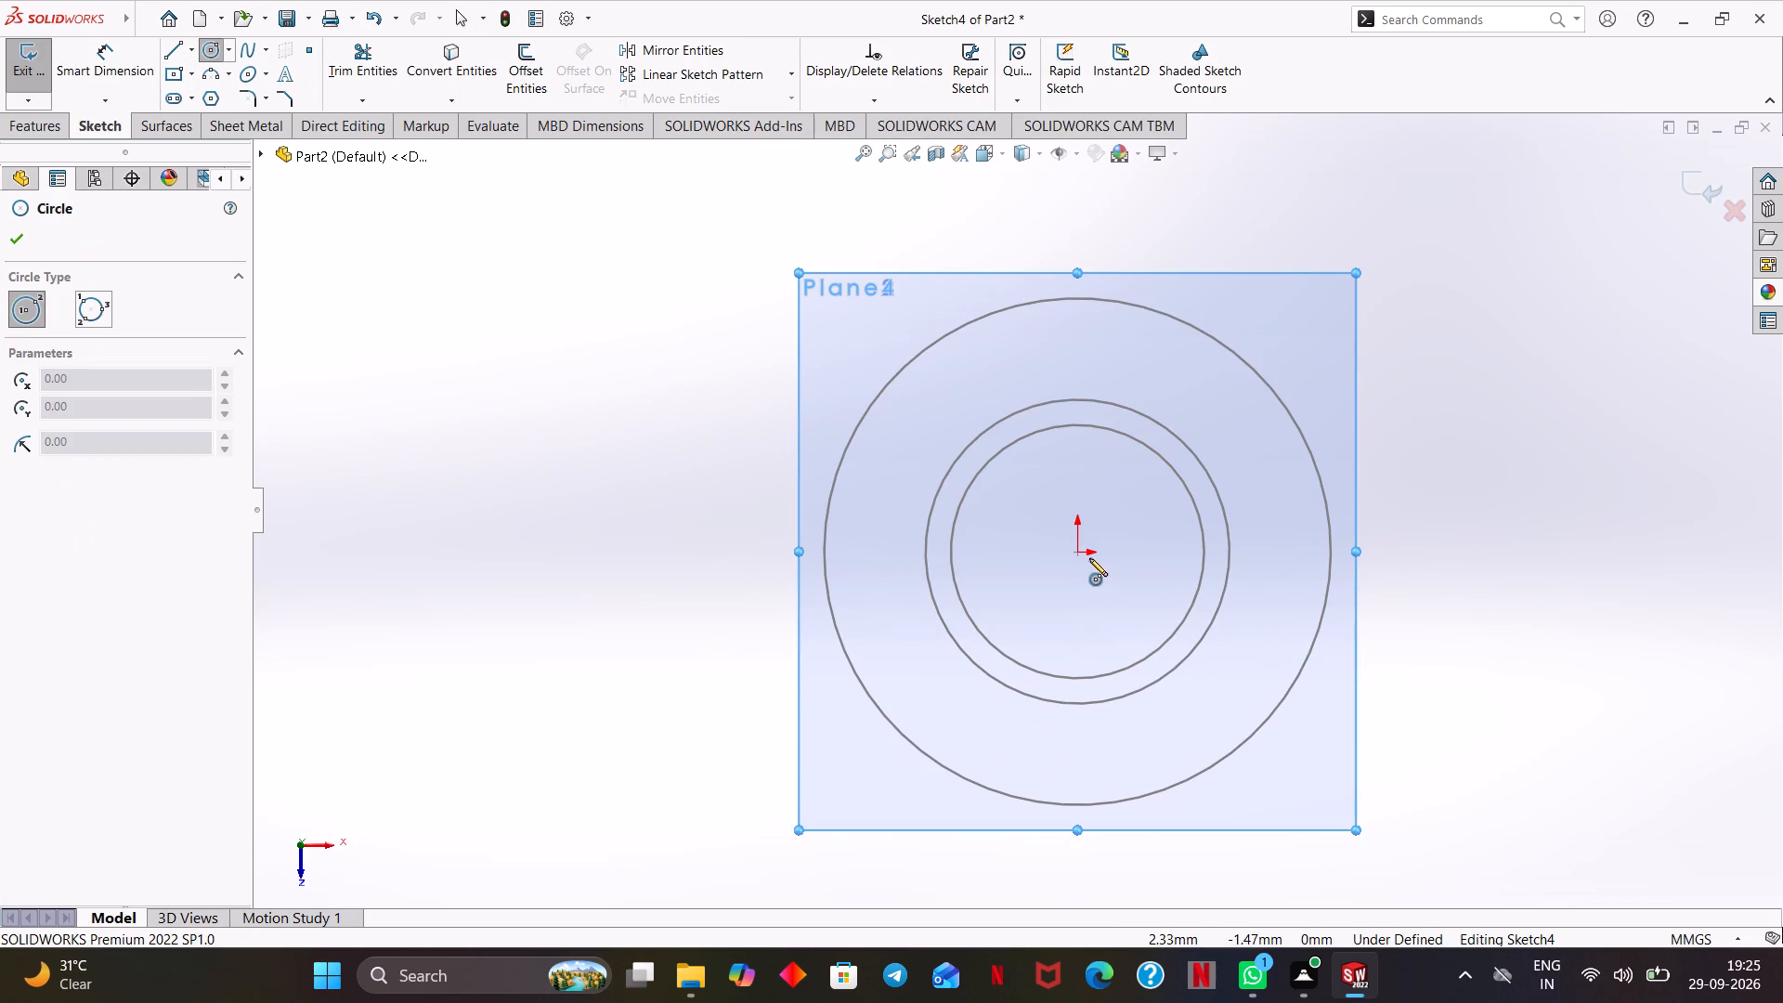
left_click(1078, 554)
left_click(1248, 496)
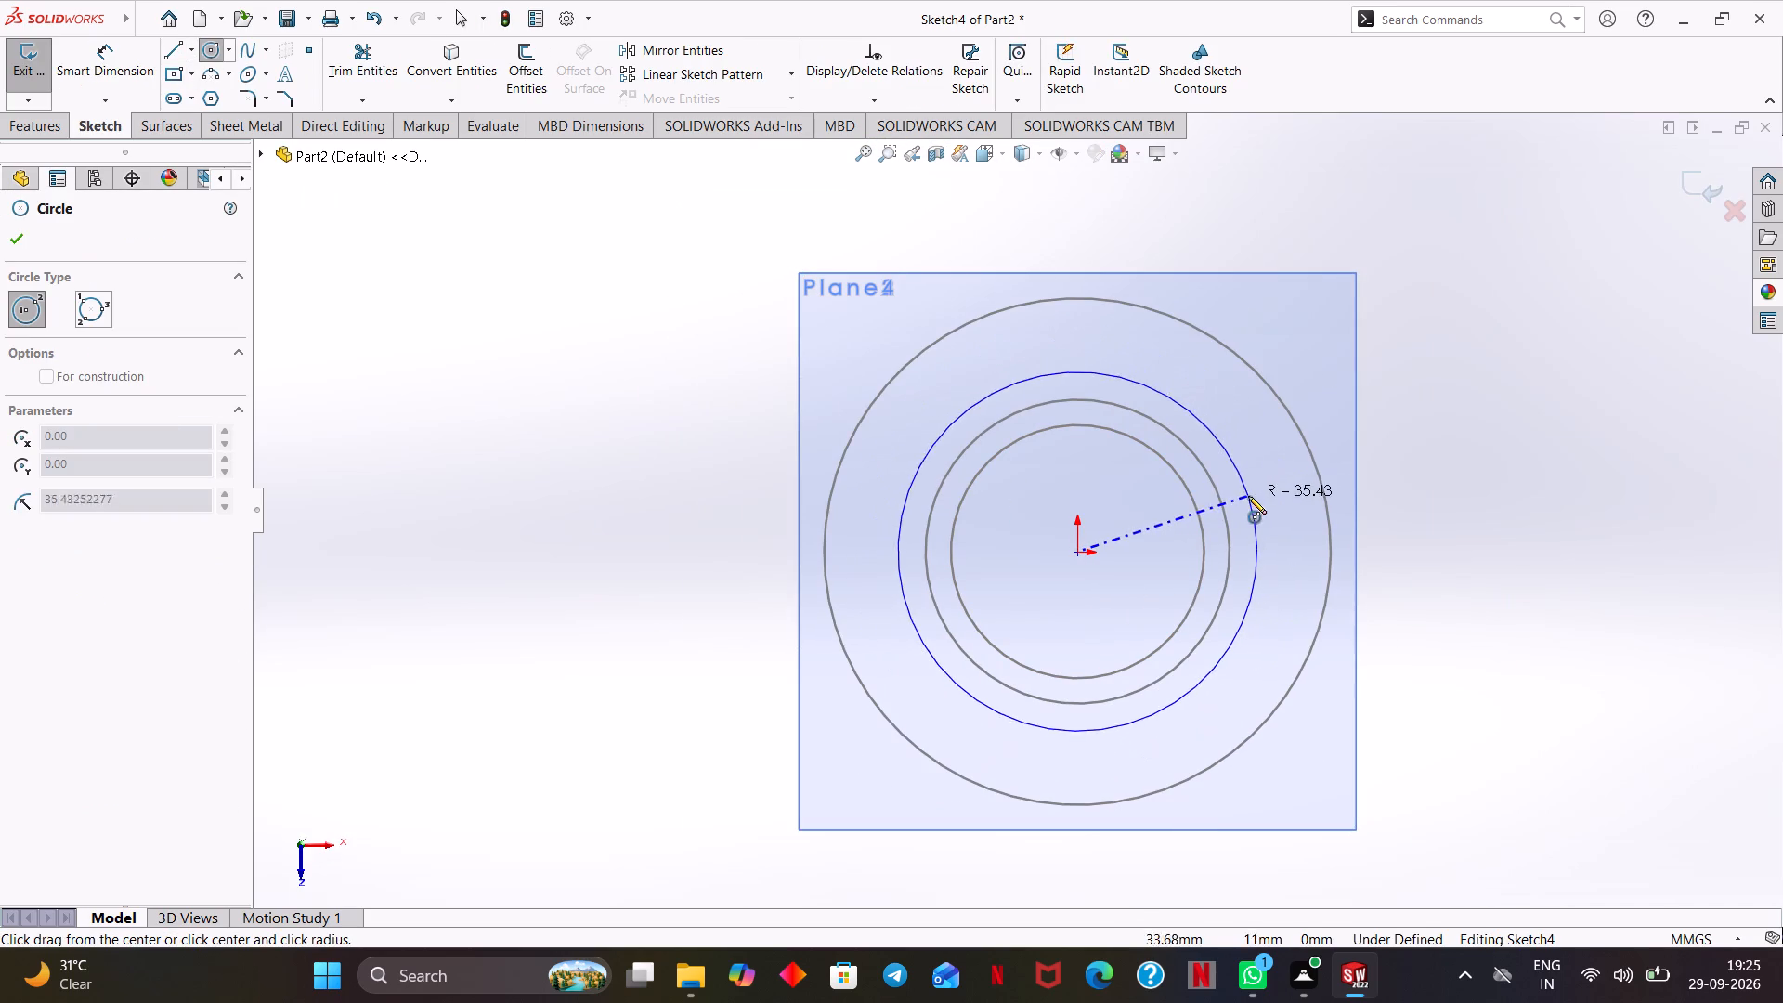
Dimension the new circle's diameter to 90 mm, close the sketch and return to the isometric view.
left_click(120, 63)
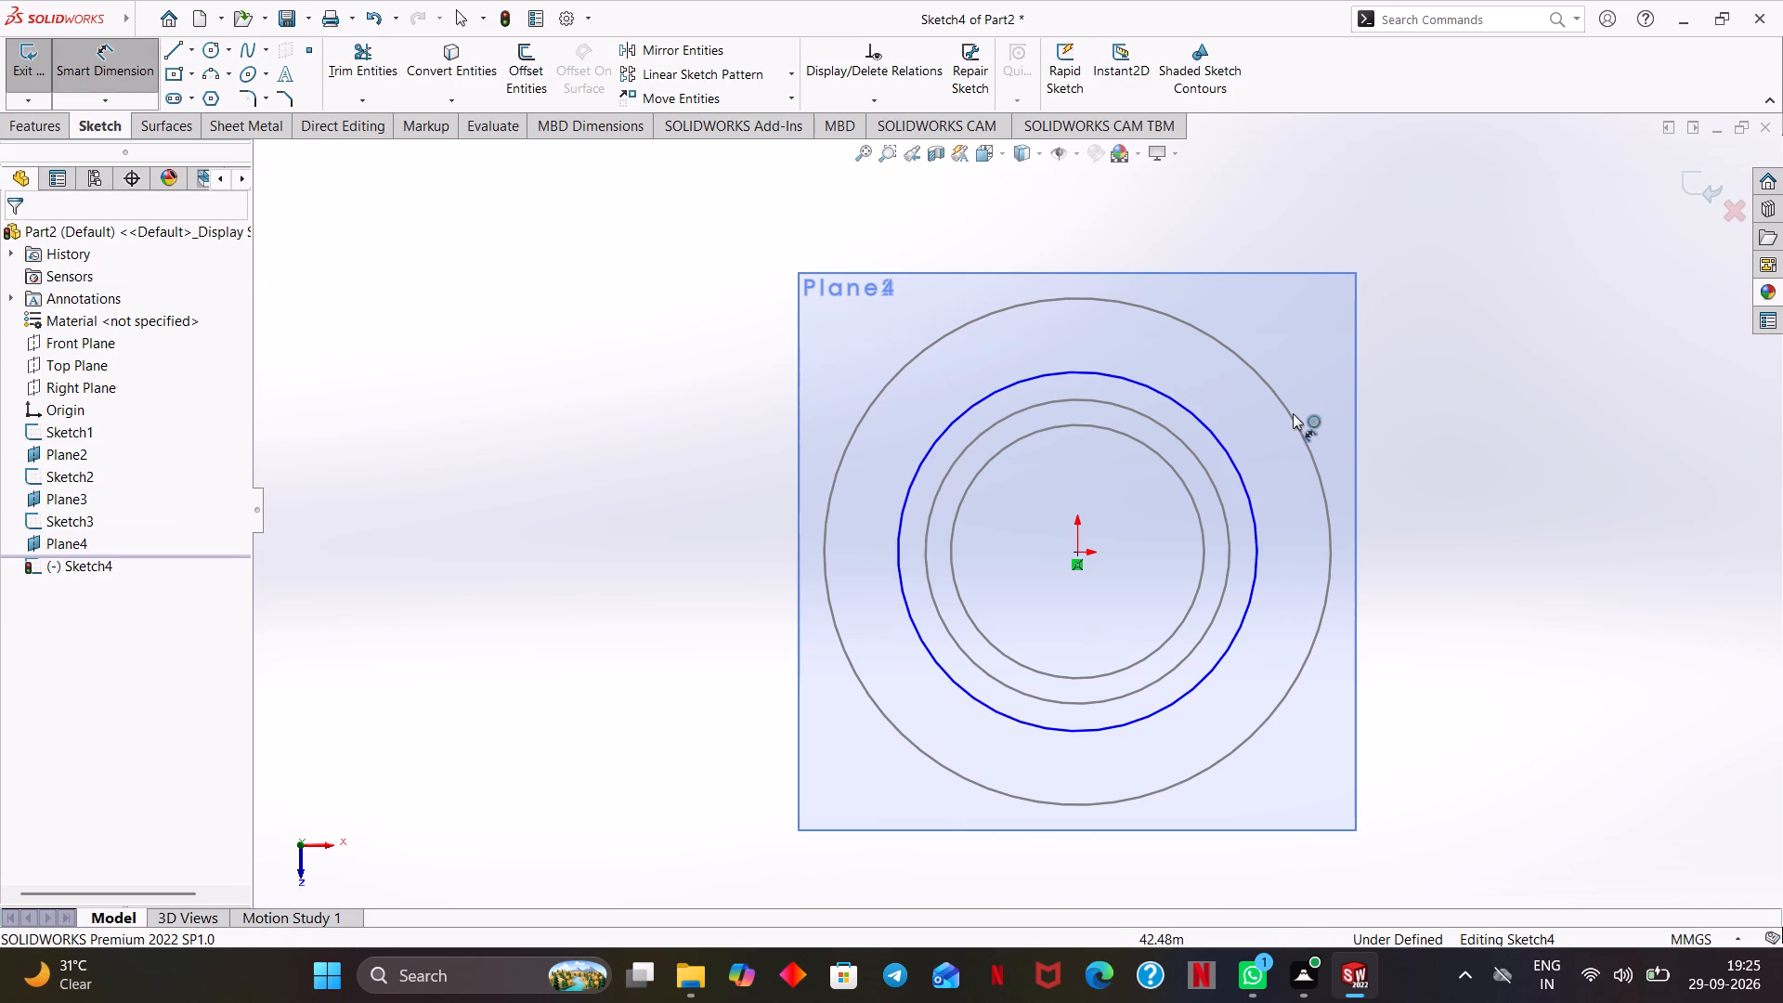
left_click(1232, 457)
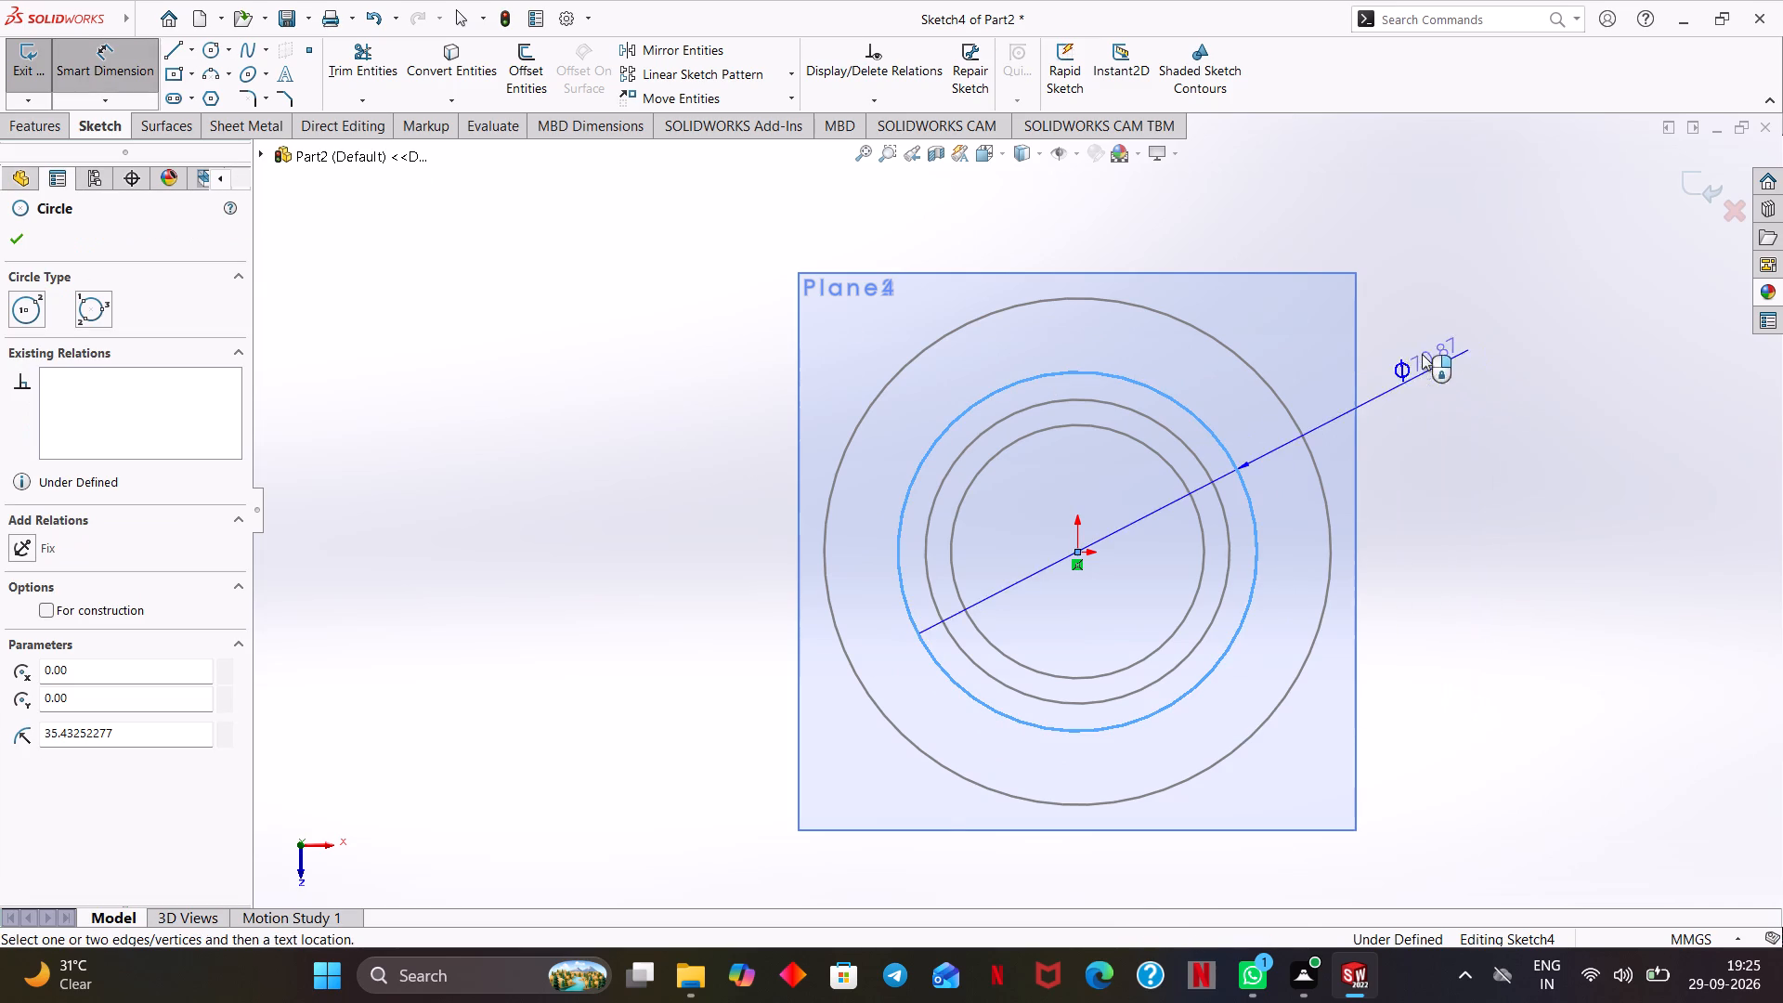
left_click(1432, 328)
type("90")
key("Return")
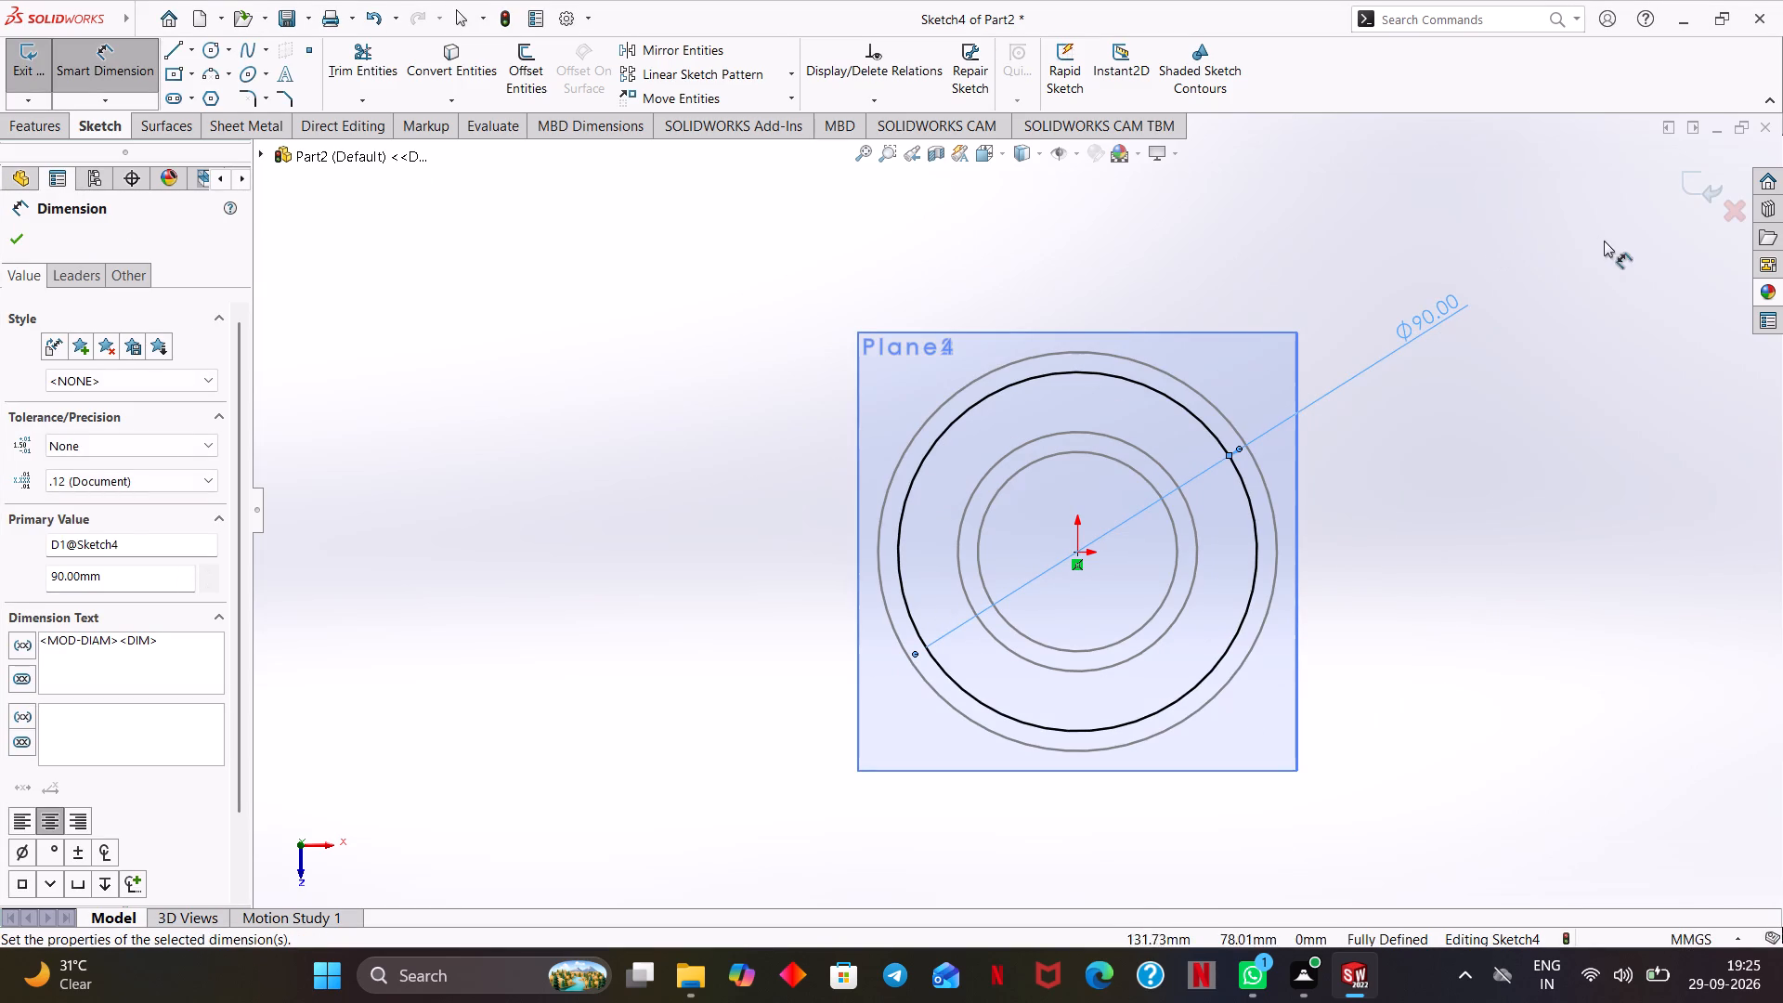
left_click(19, 245)
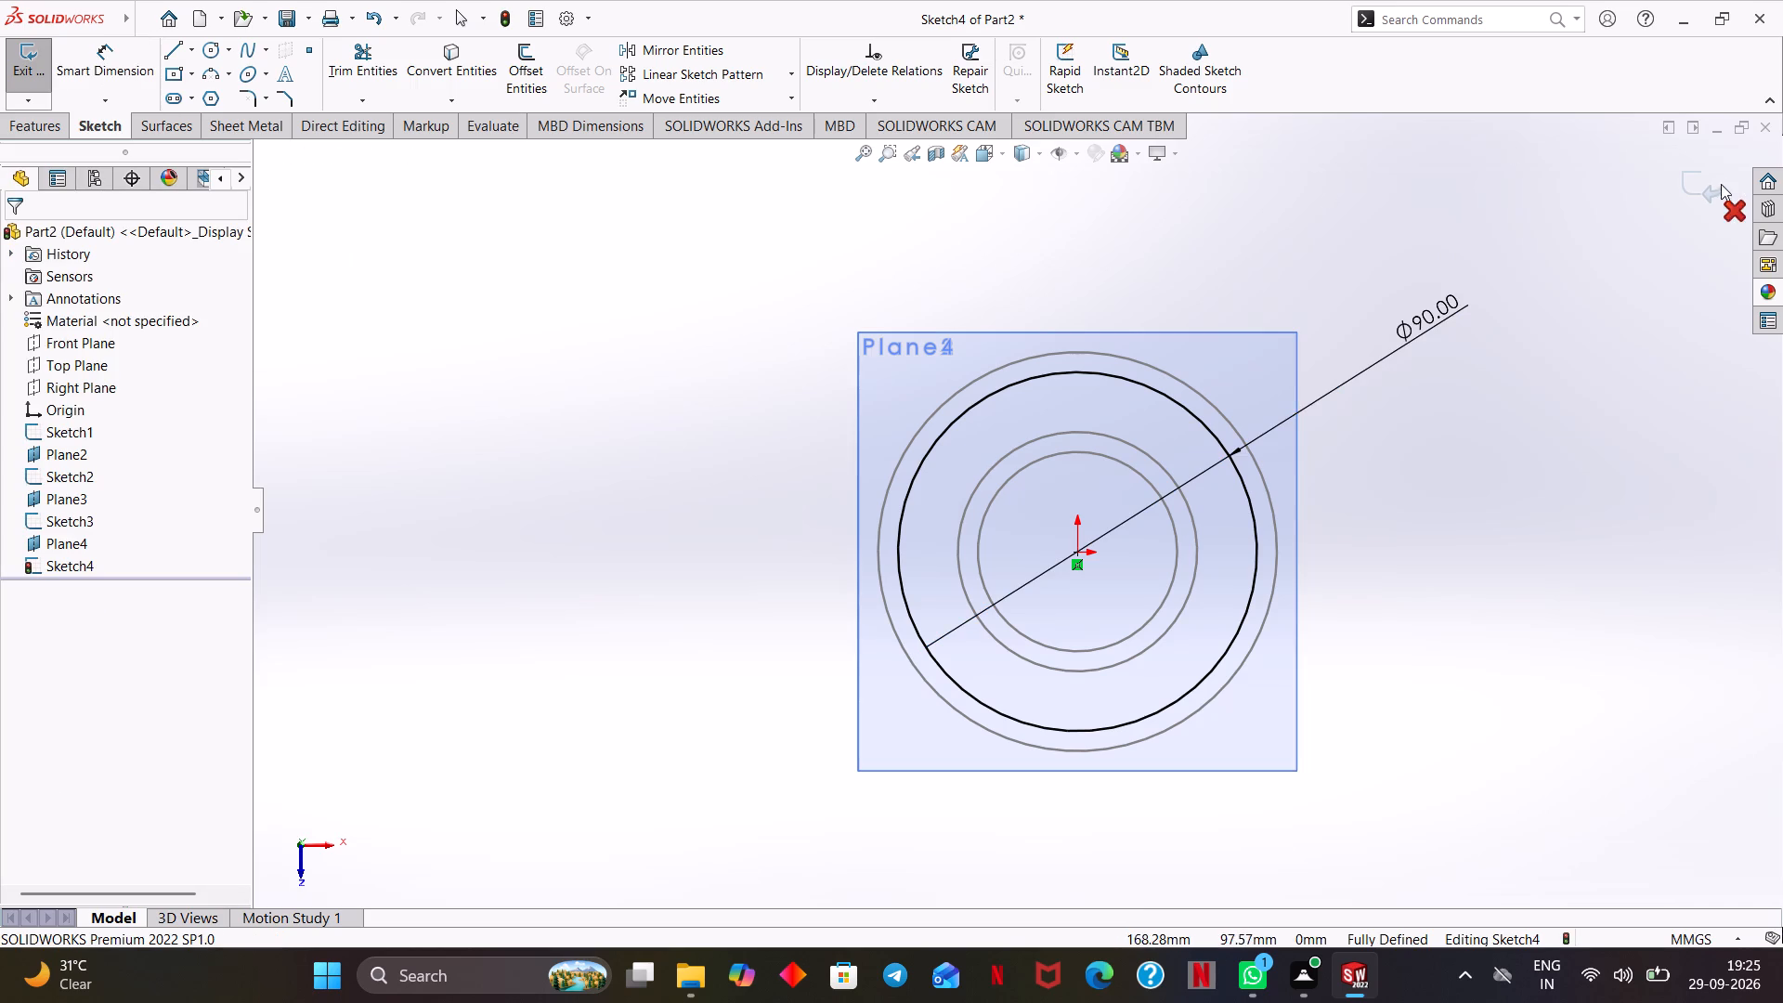
left_click(1716, 184)
key("ctrl+8")
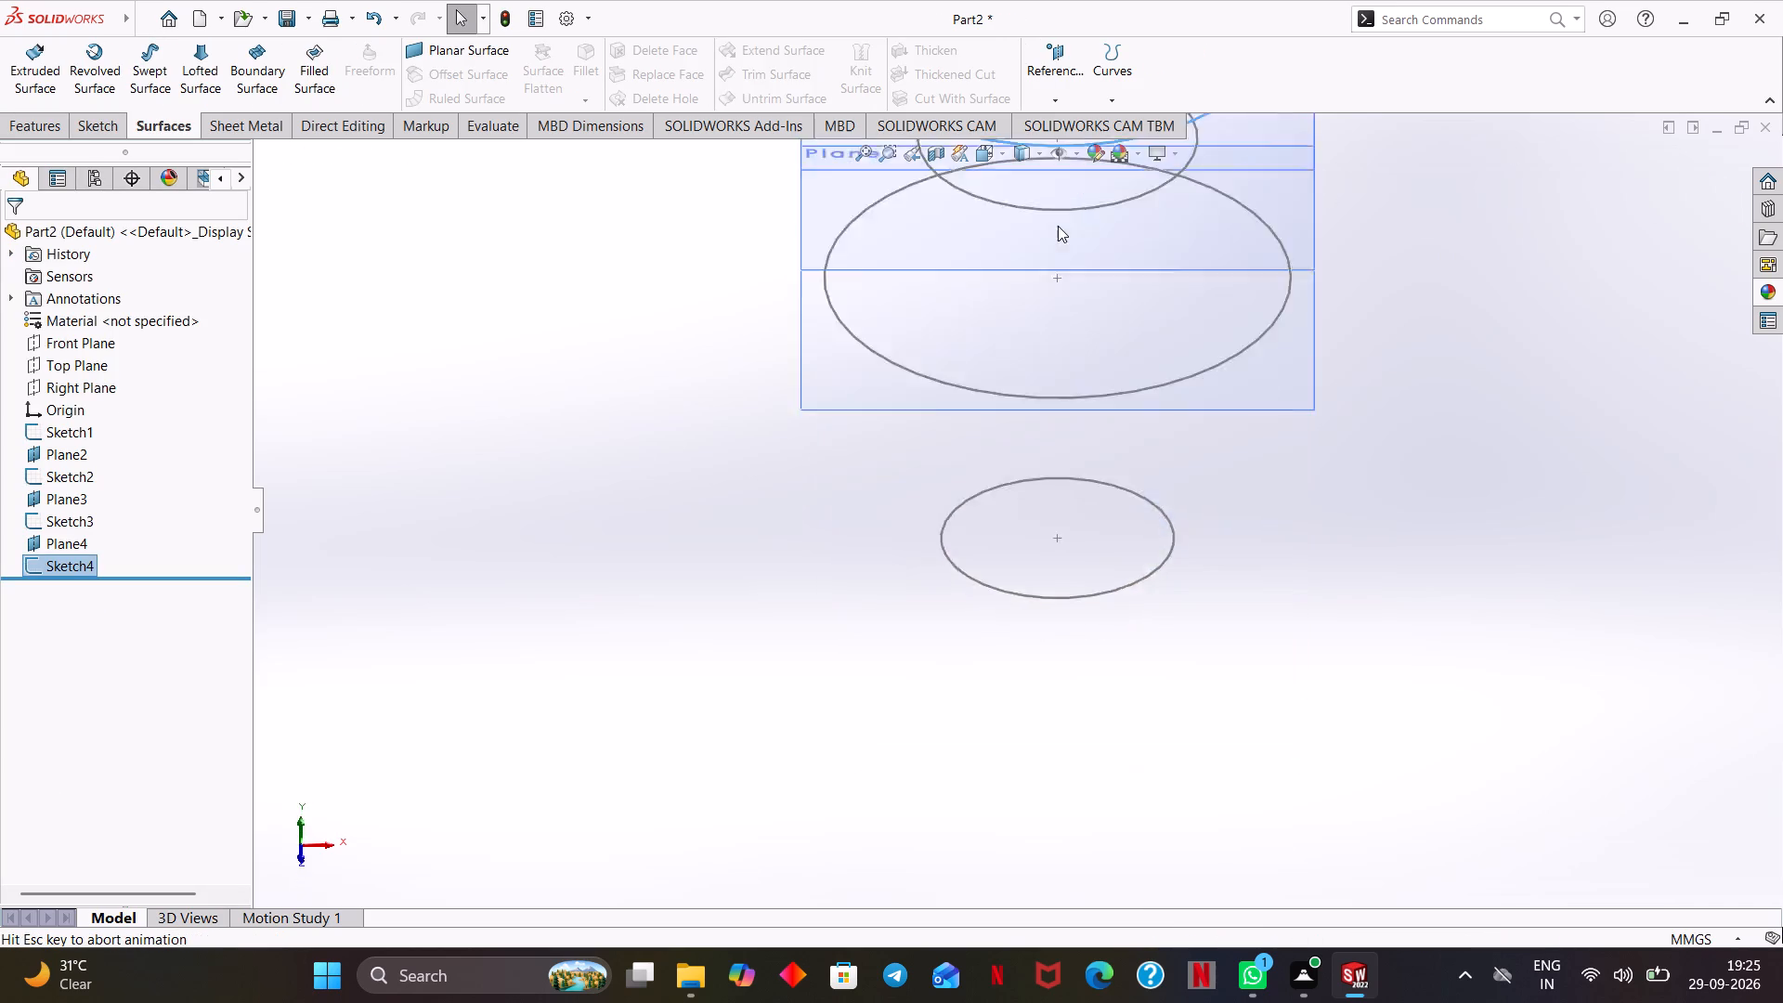
key("ctrl+7")
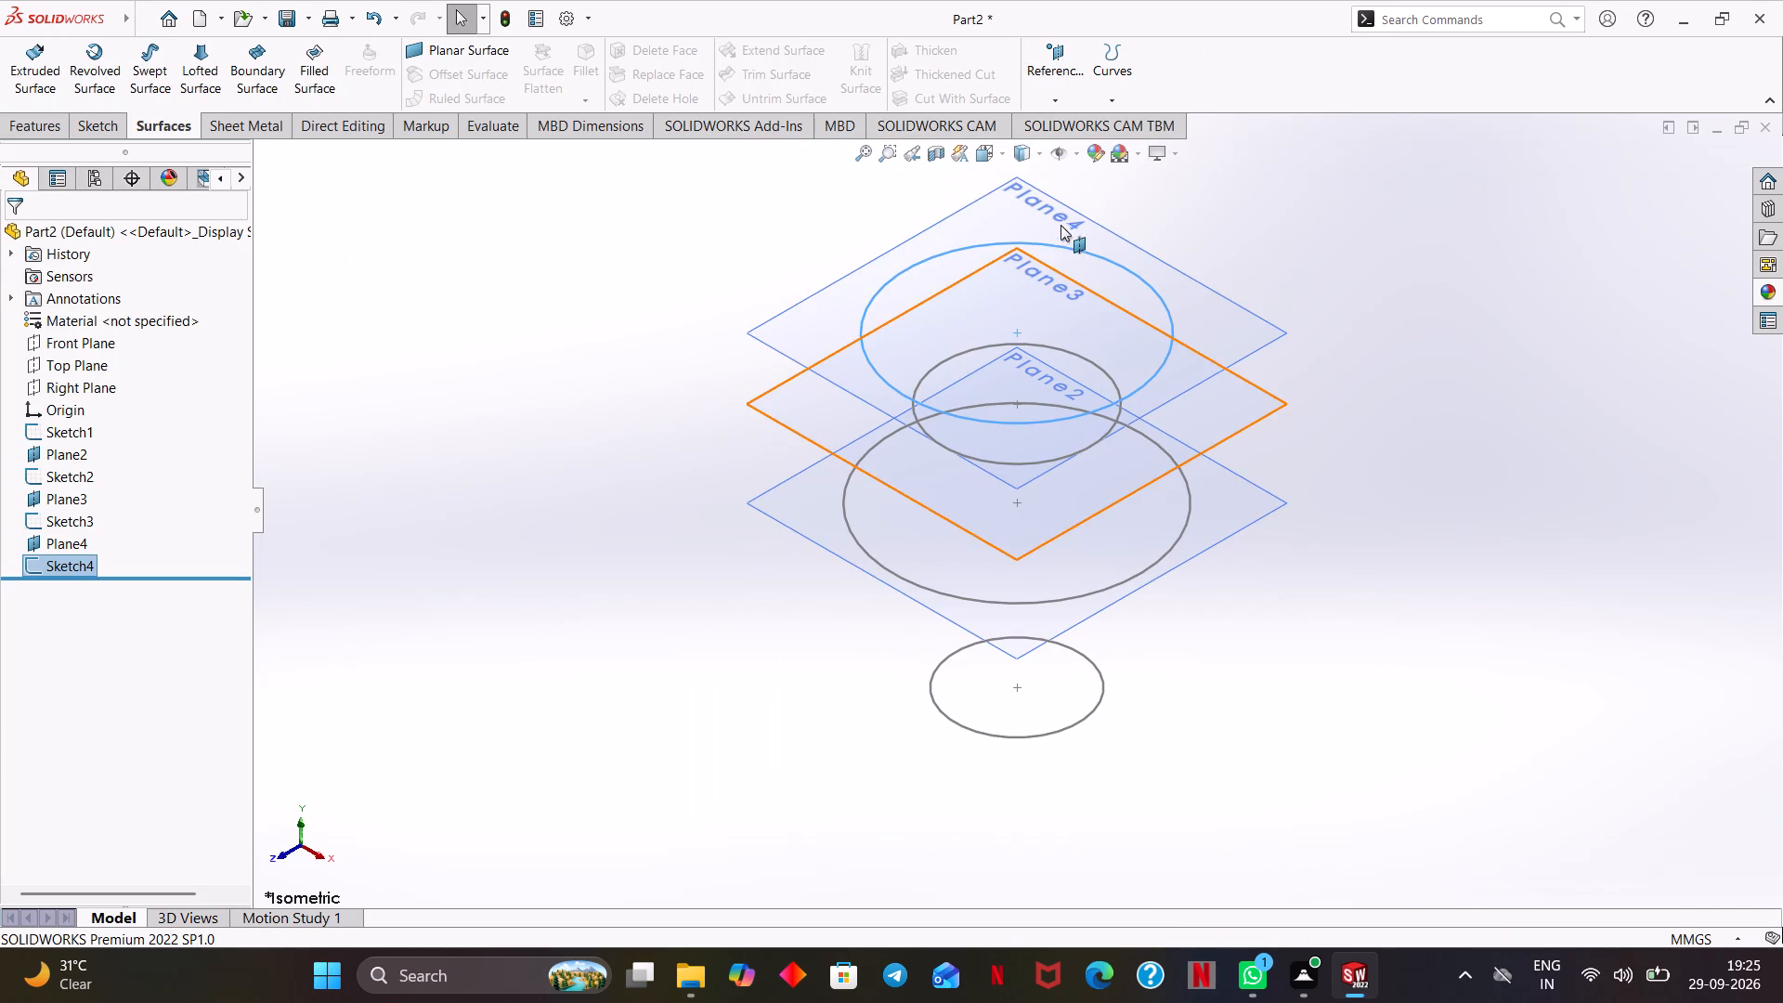
Hide the three offset reference planes Plane4, Plane3 and Plane2, leaving only the circular sketches displayed.
left_click(595, 320)
scroll(631, 415, "up", 1)
scroll(644, 431, "up", 1, "ctrl")
middle_click_drag(644, 431, 644, 439, "ctrl")
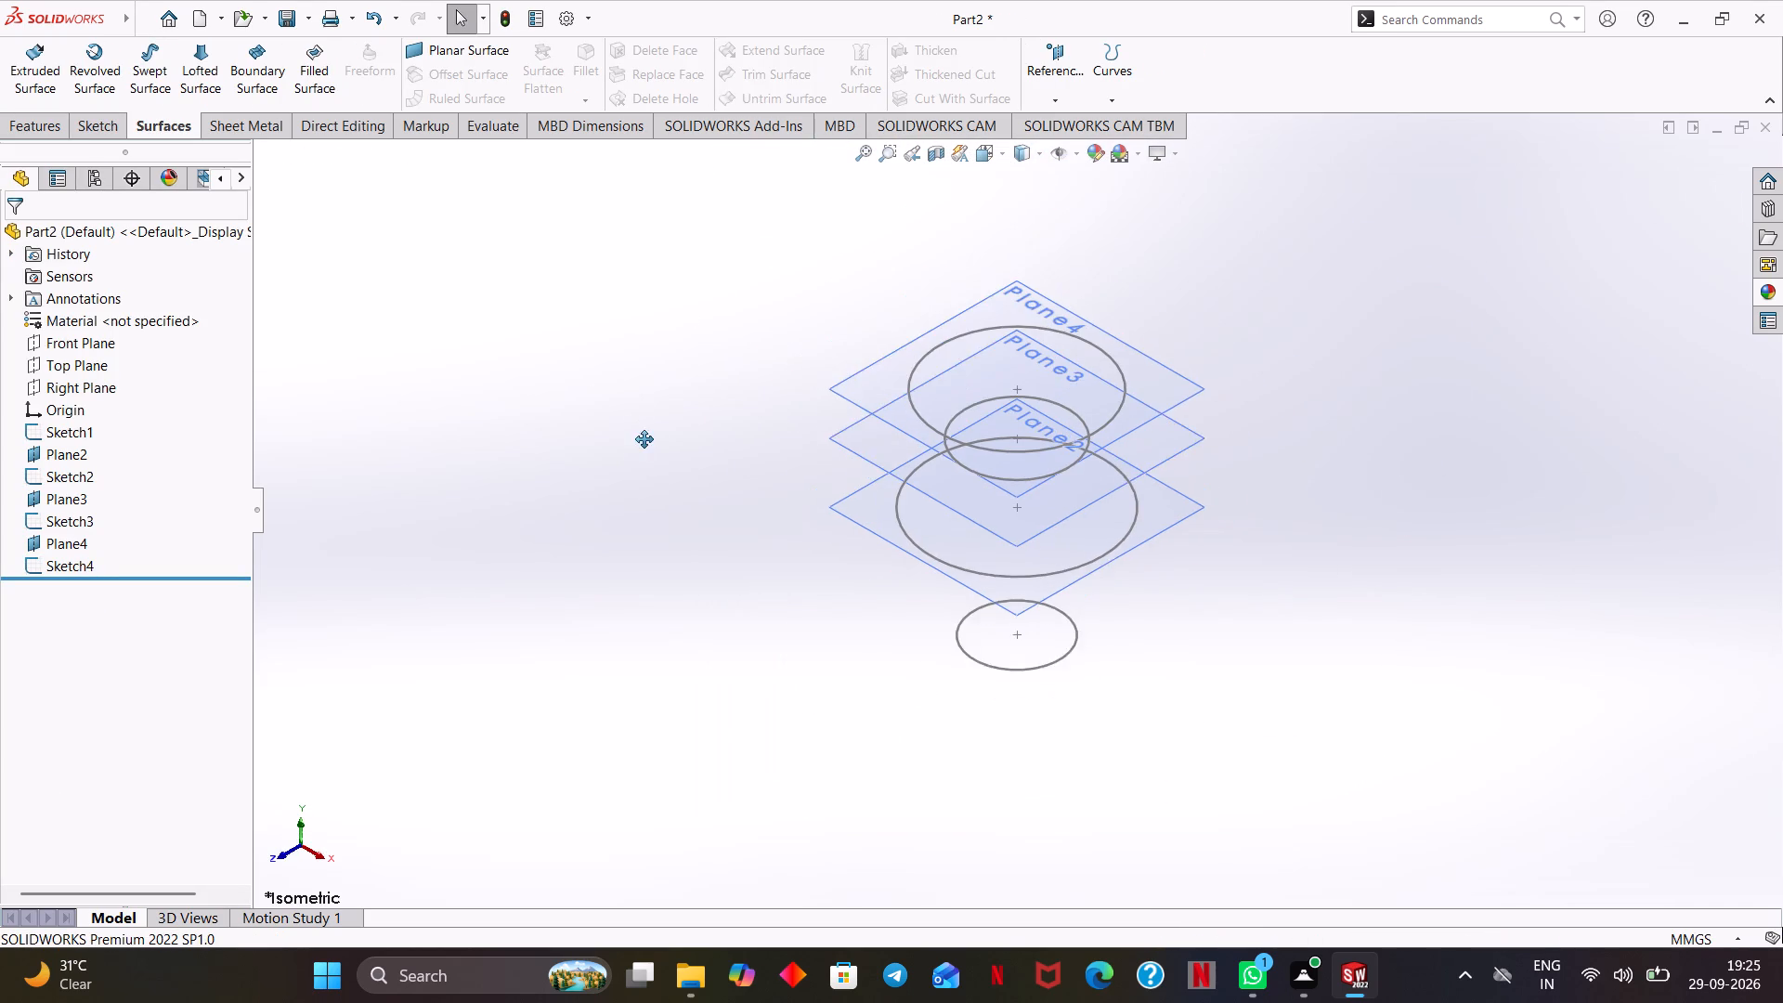
middle_click_drag(644, 439, 562, 483, "ctrl")
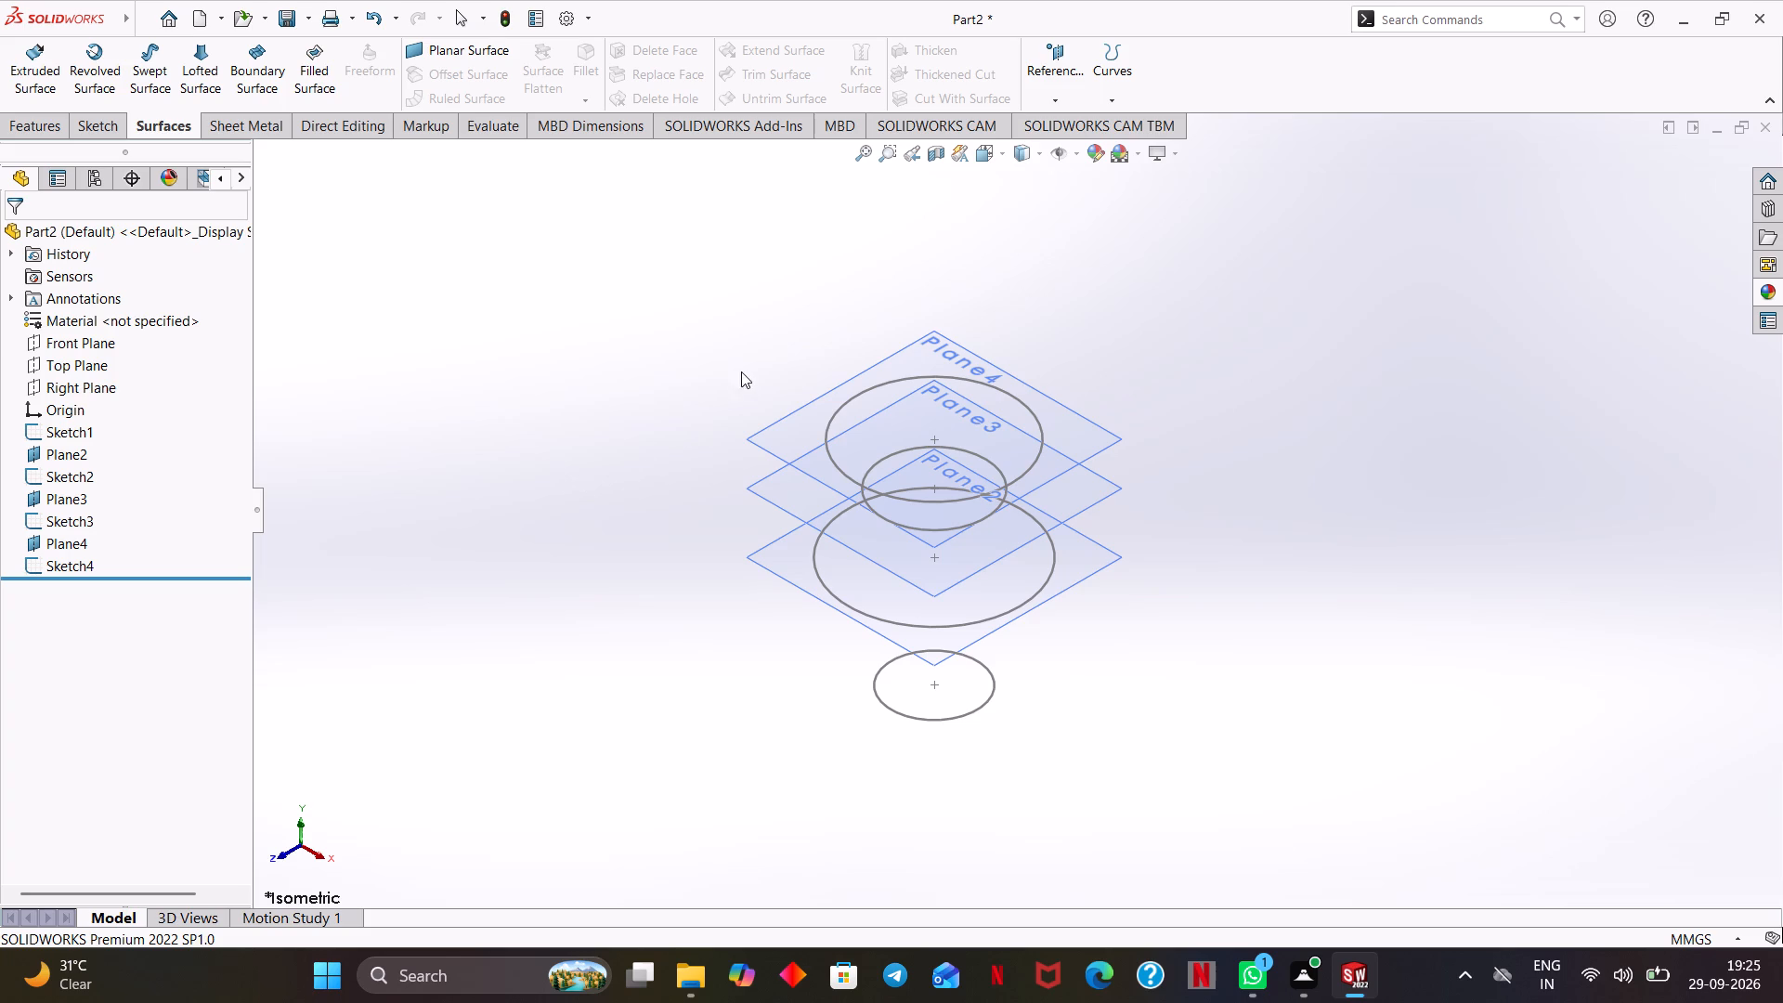
left_click(754, 438)
left_click(858, 384)
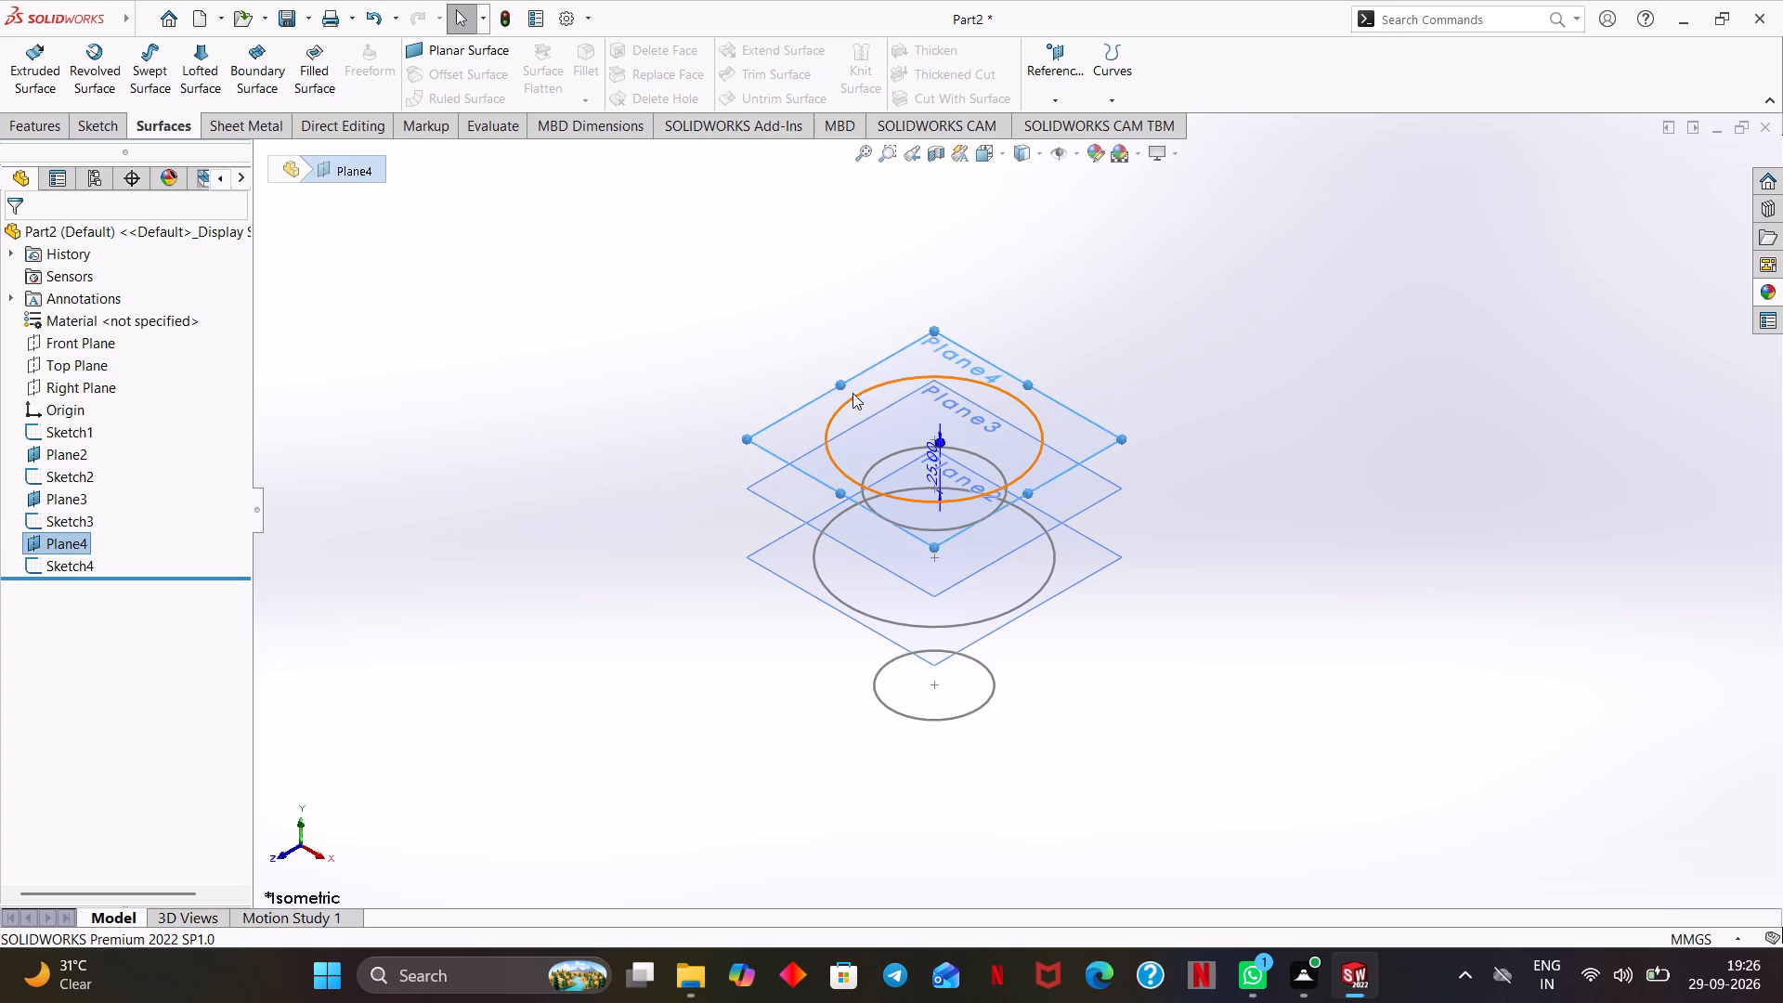
left_click(782, 484)
left_click(901, 430)
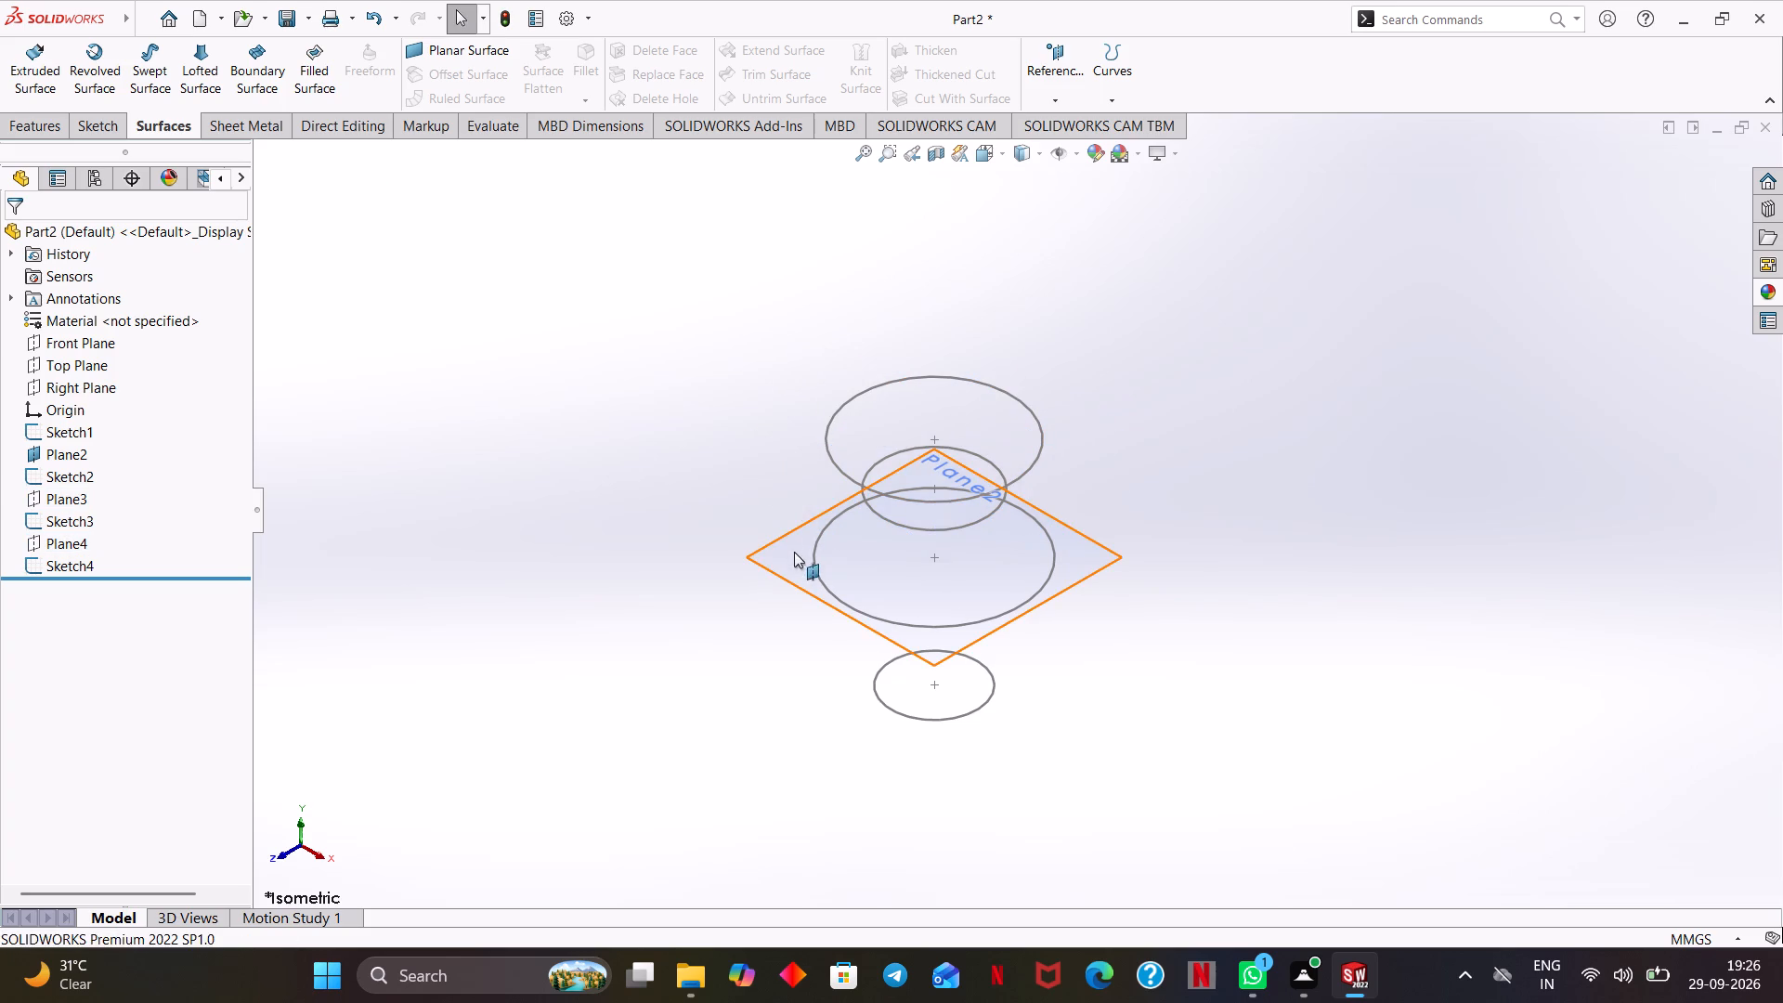
left_click(792, 553)
left_click(904, 497)
Create a lofted surface through the four circular profiles in order from Sketch1 at the bottom to Sketch4 at the top.
middle_click_drag(696, 467, 682, 417)
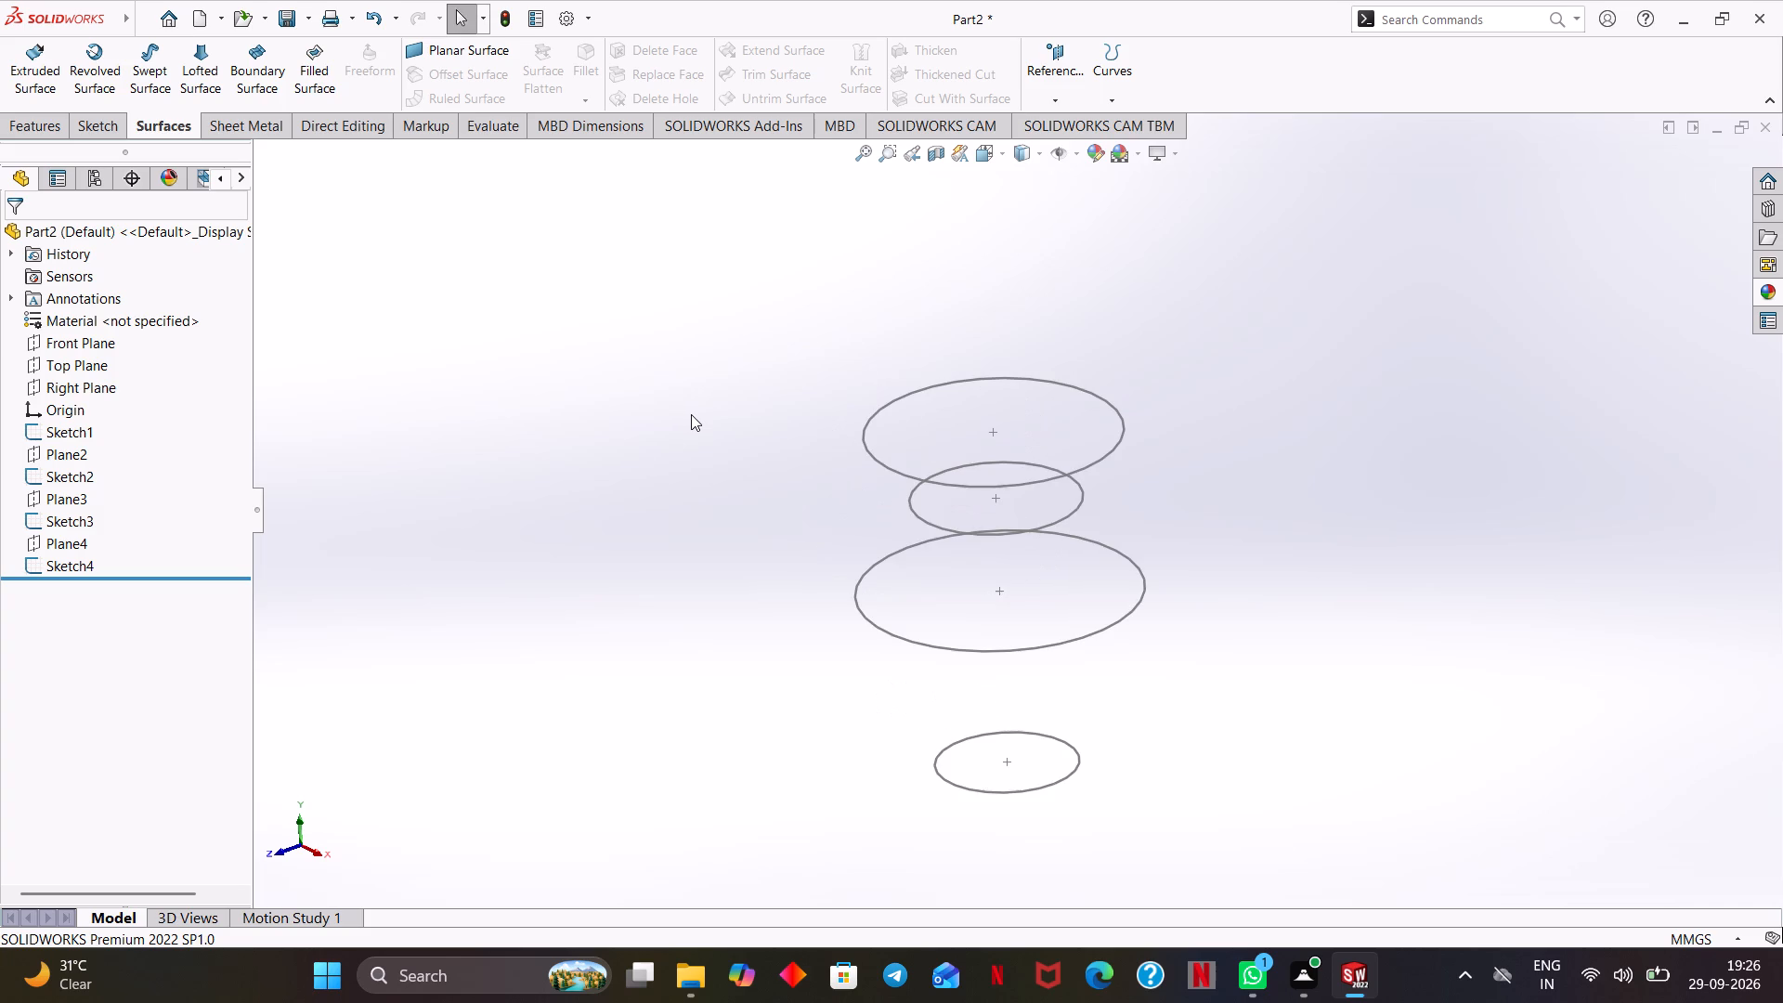
scroll(691, 414, "down", 1)
middle_click_drag(682, 416, 644, 364, "ctrl")
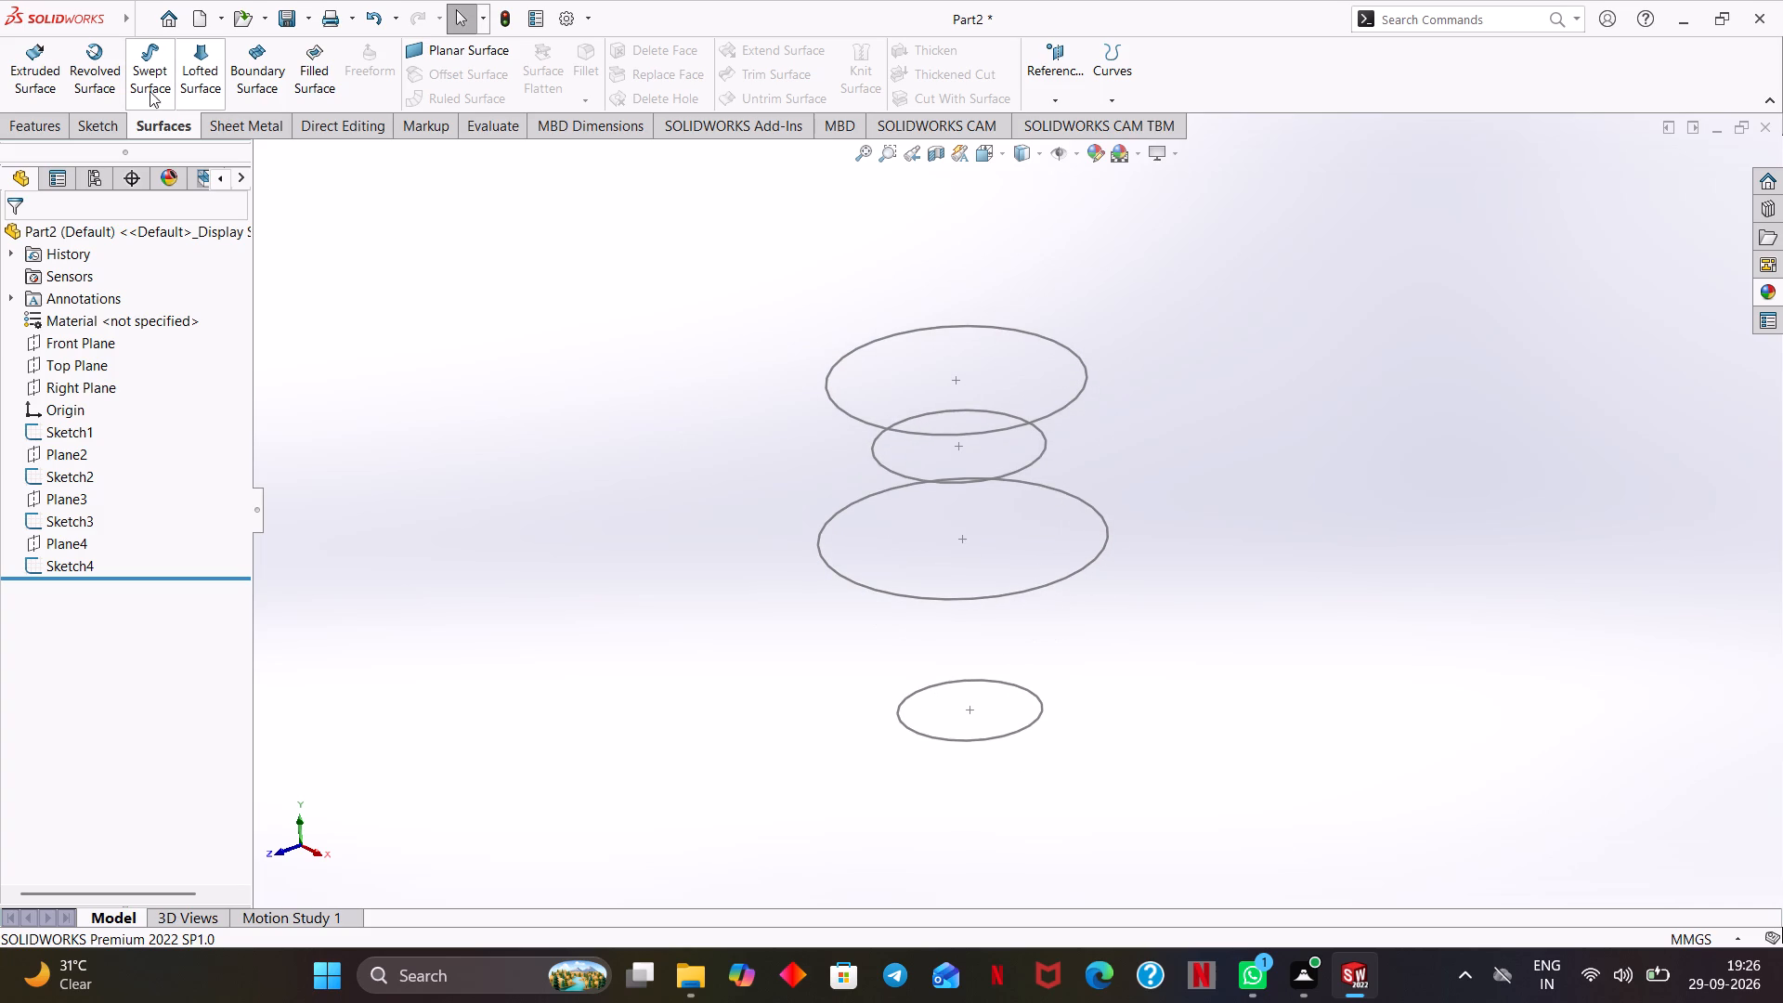
left_click(150, 124)
left_click(202, 71)
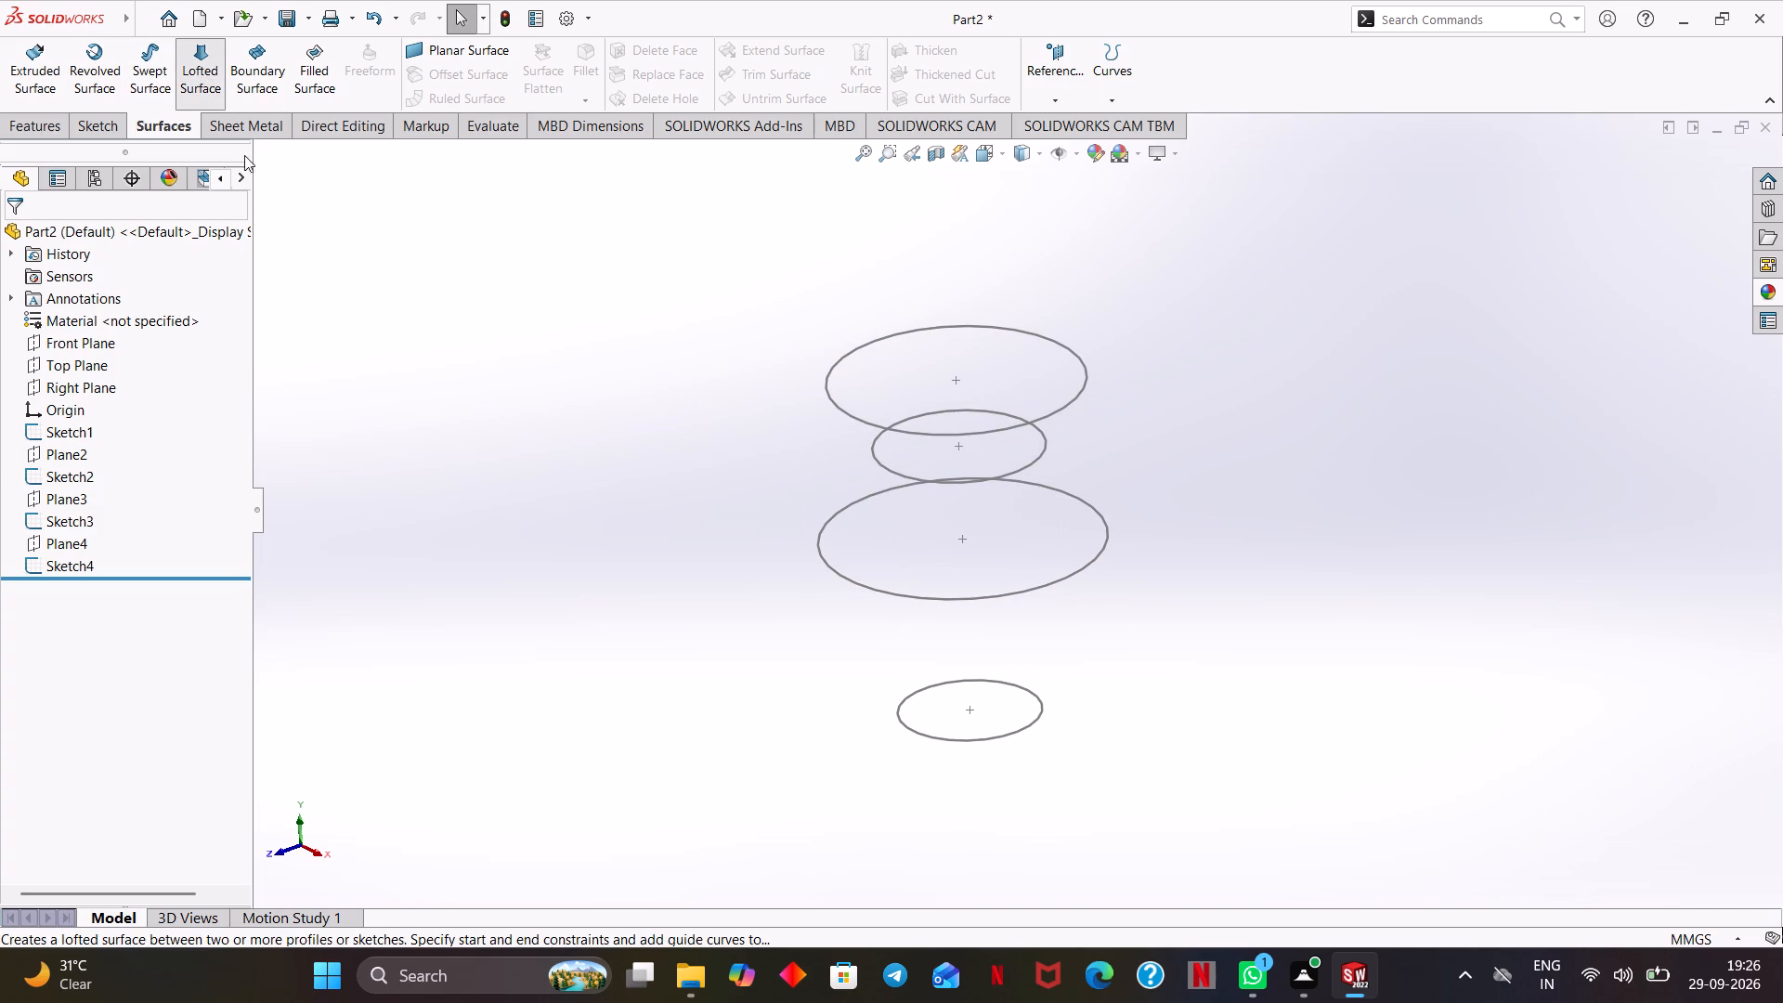
left_click(908, 725)
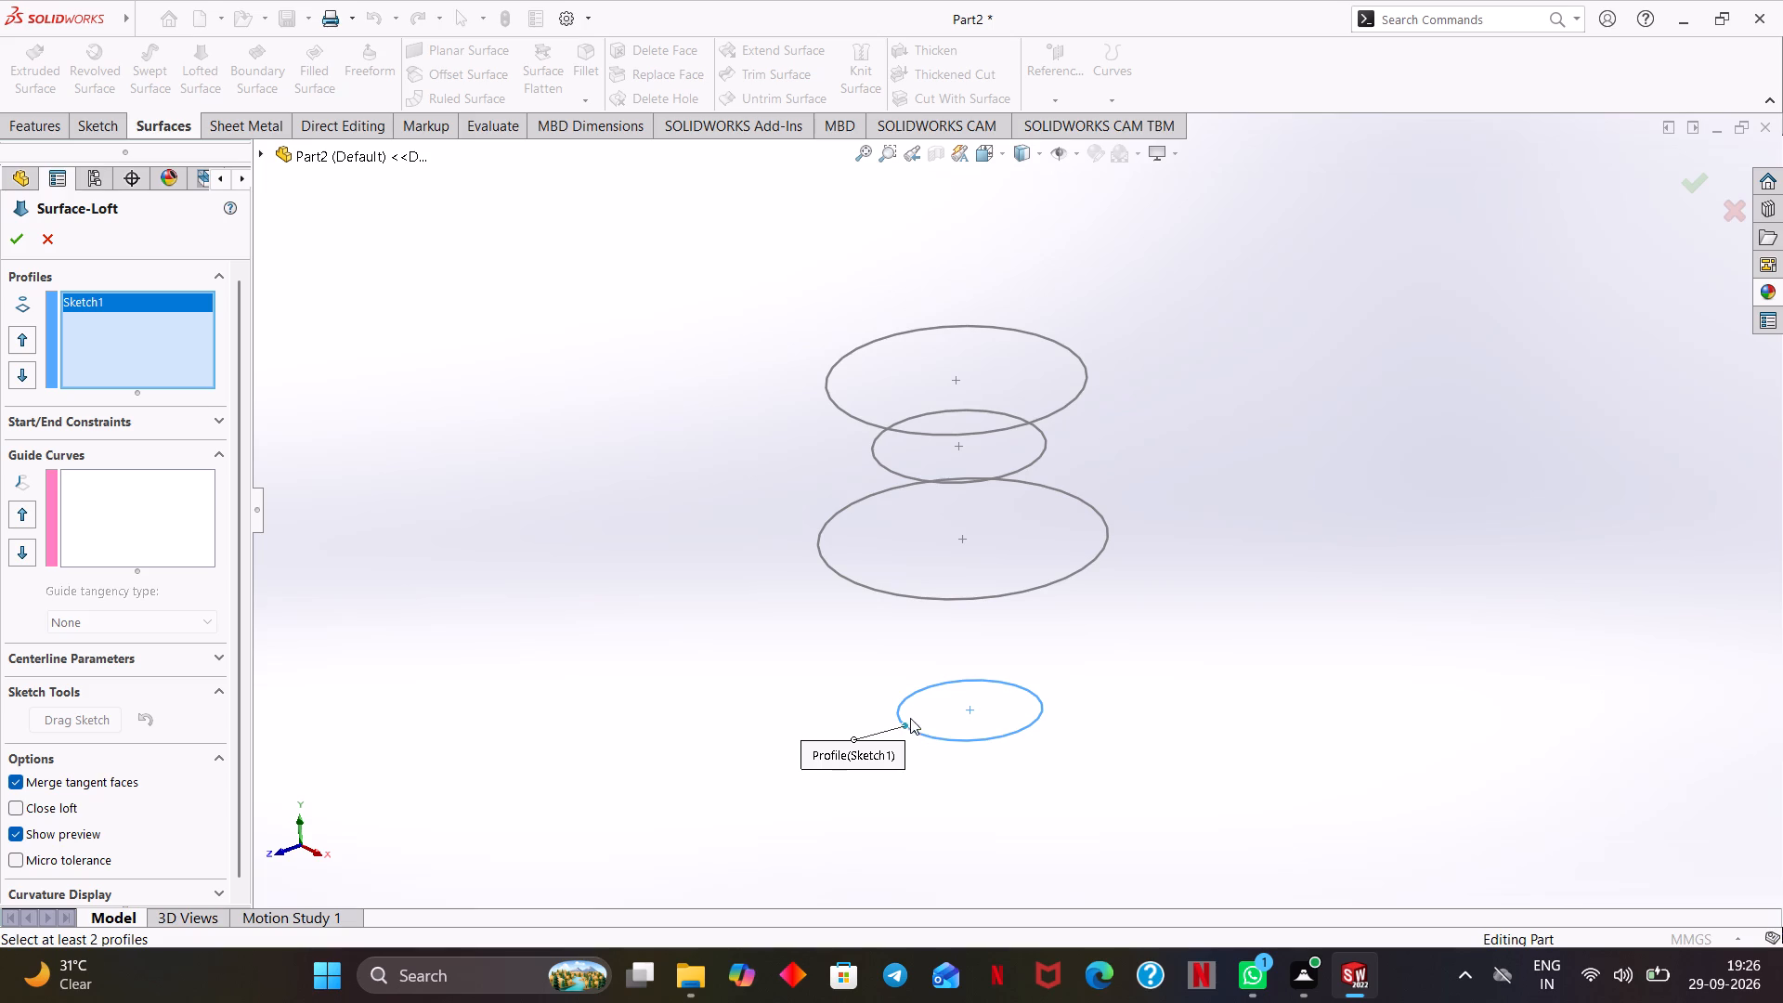
left_click(916, 600)
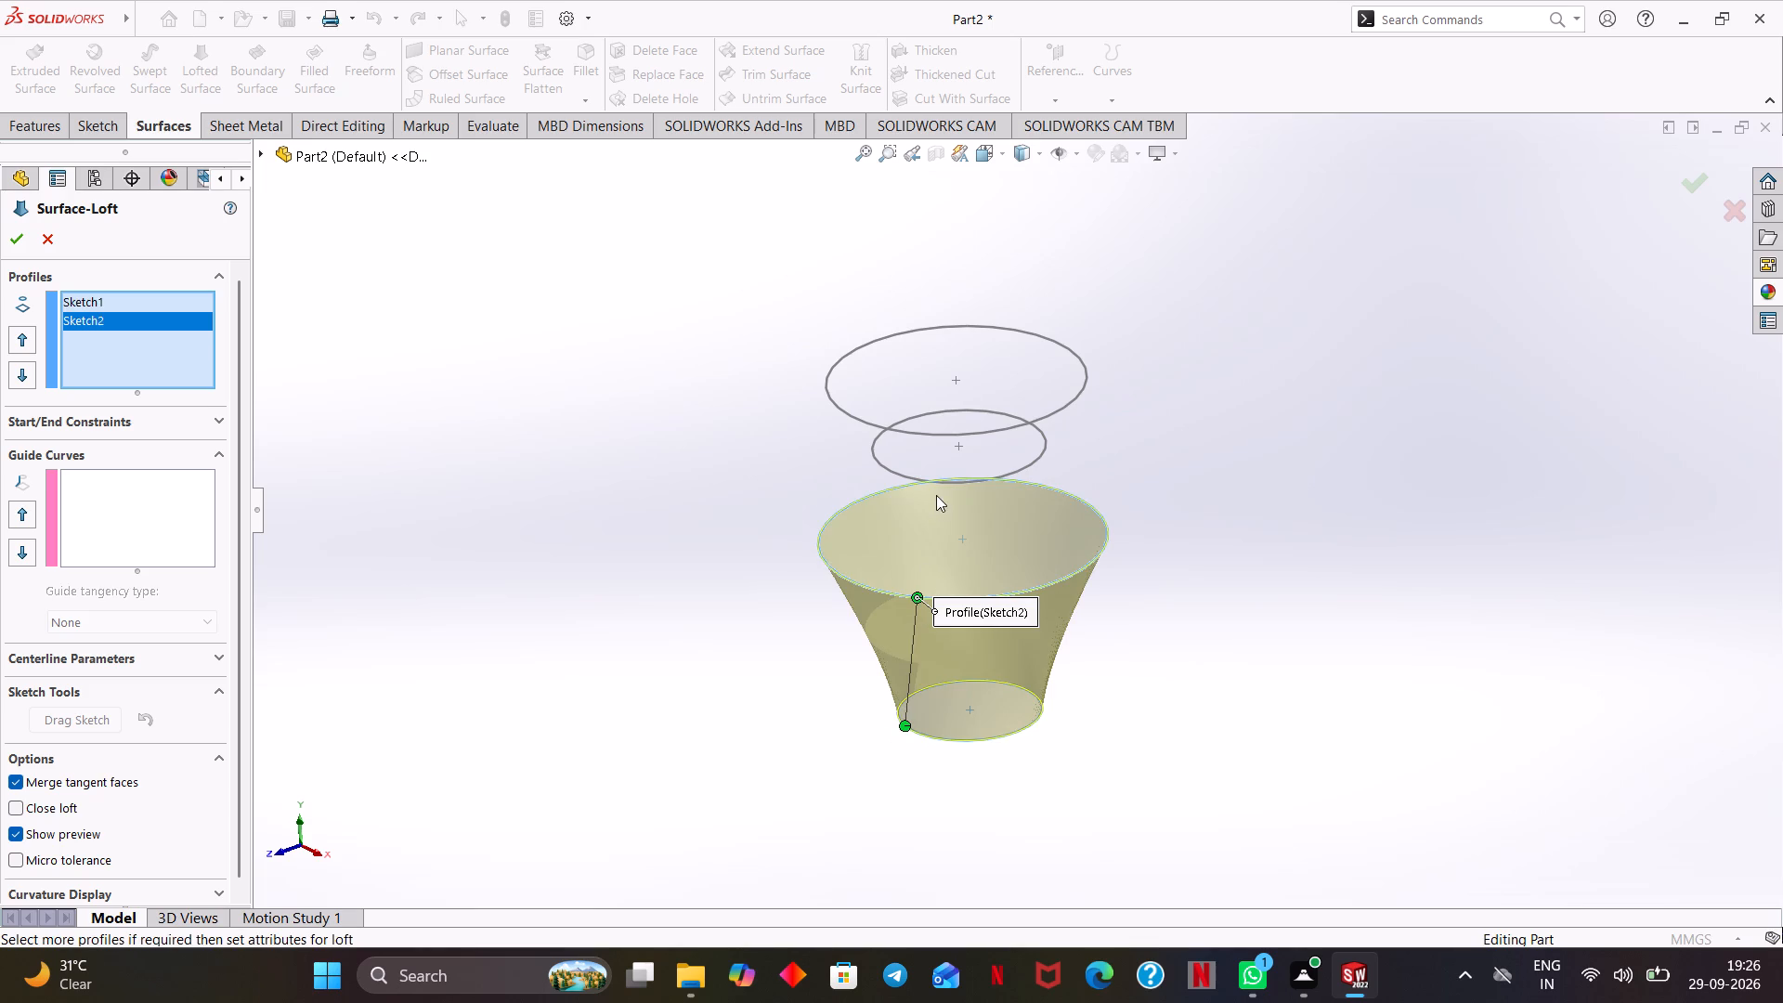
left_click(887, 466)
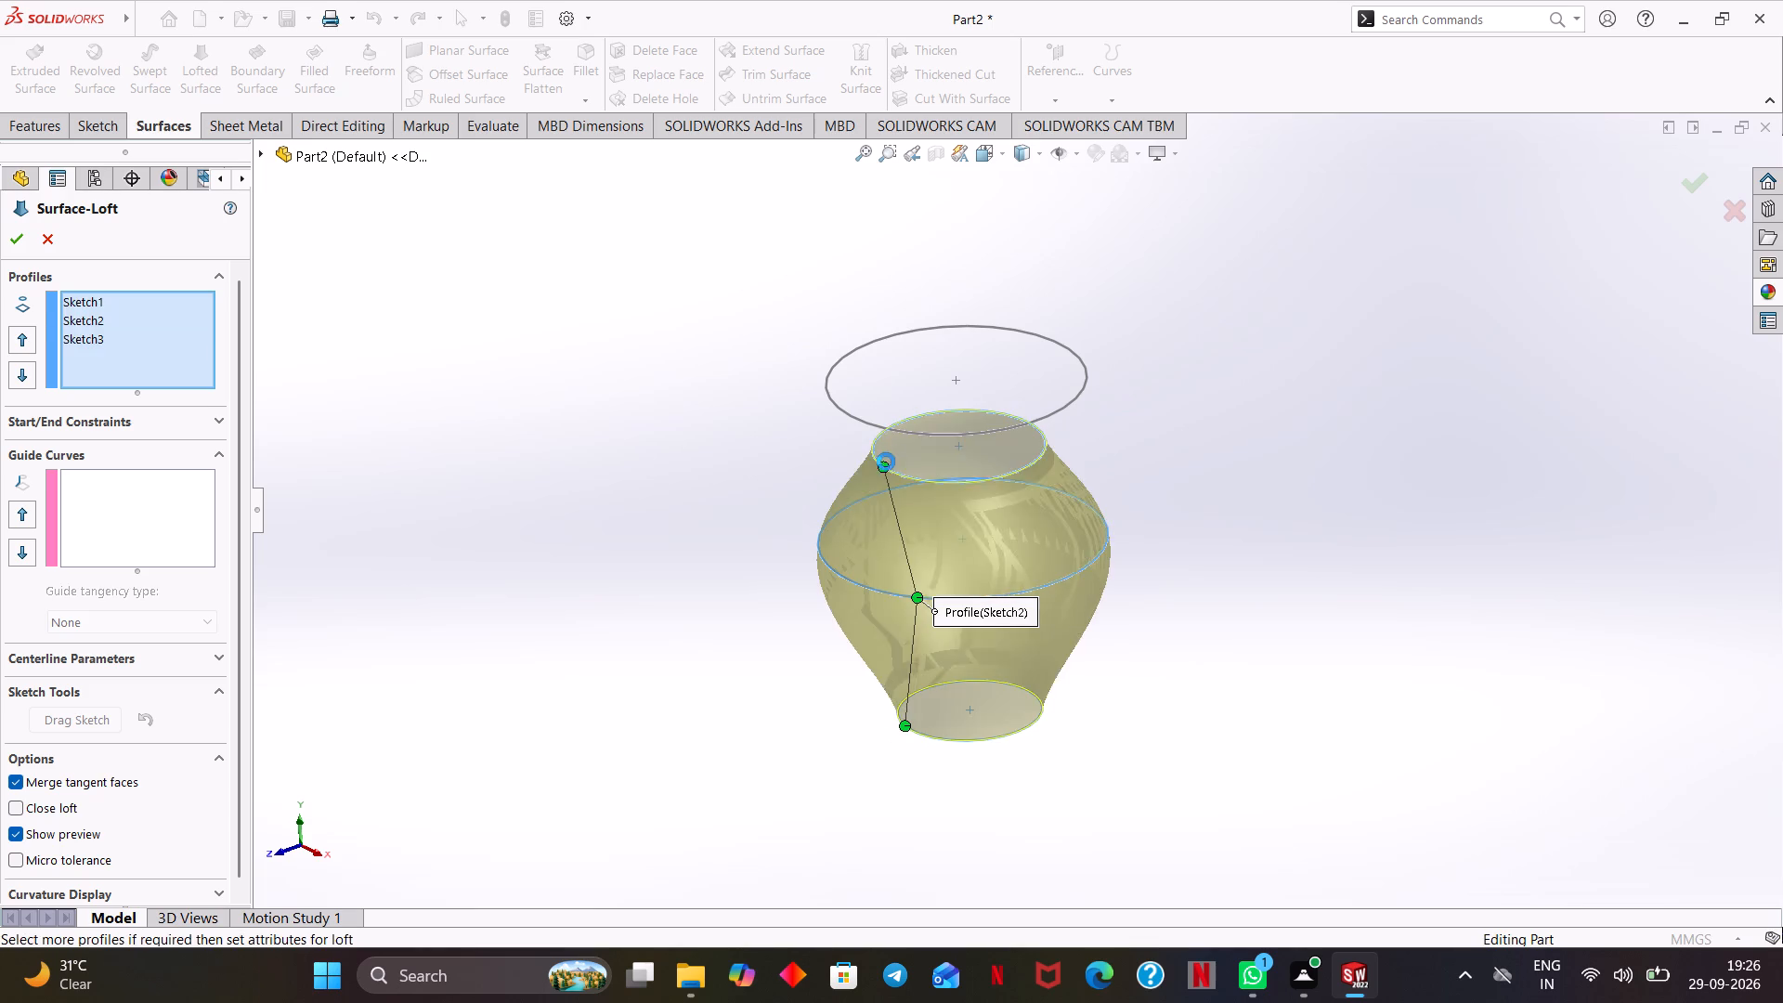
left_click(865, 420)
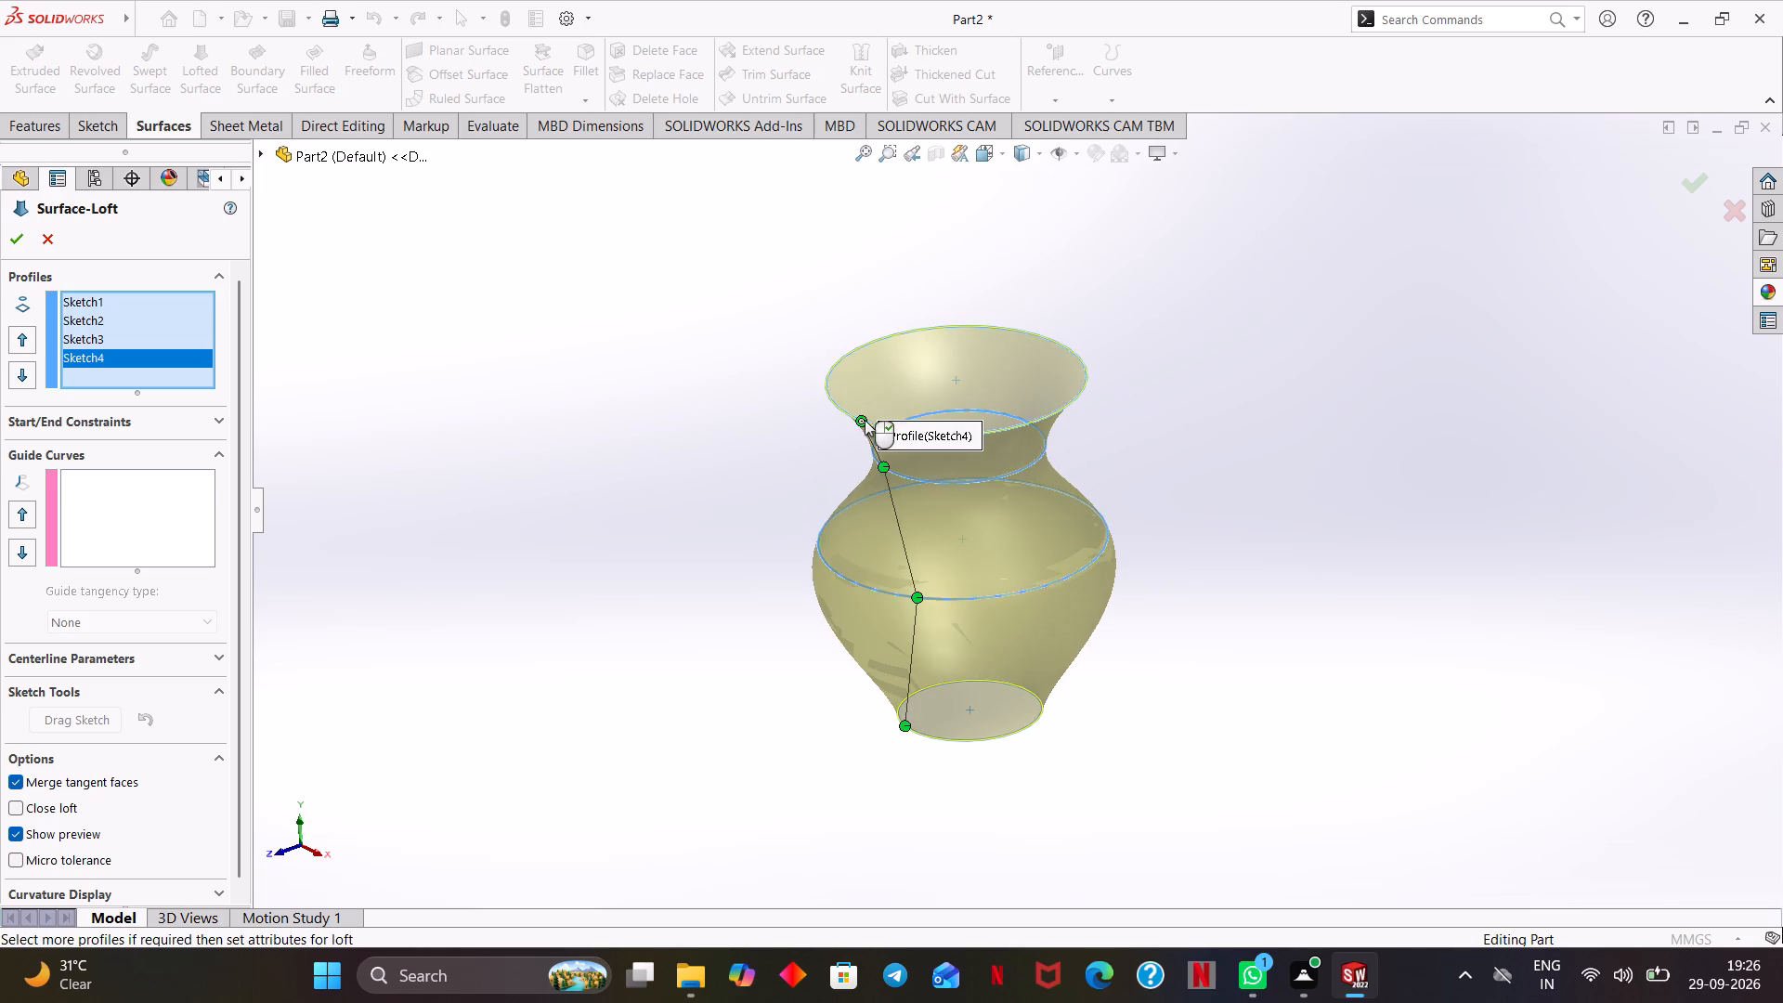
left_click(16, 239)
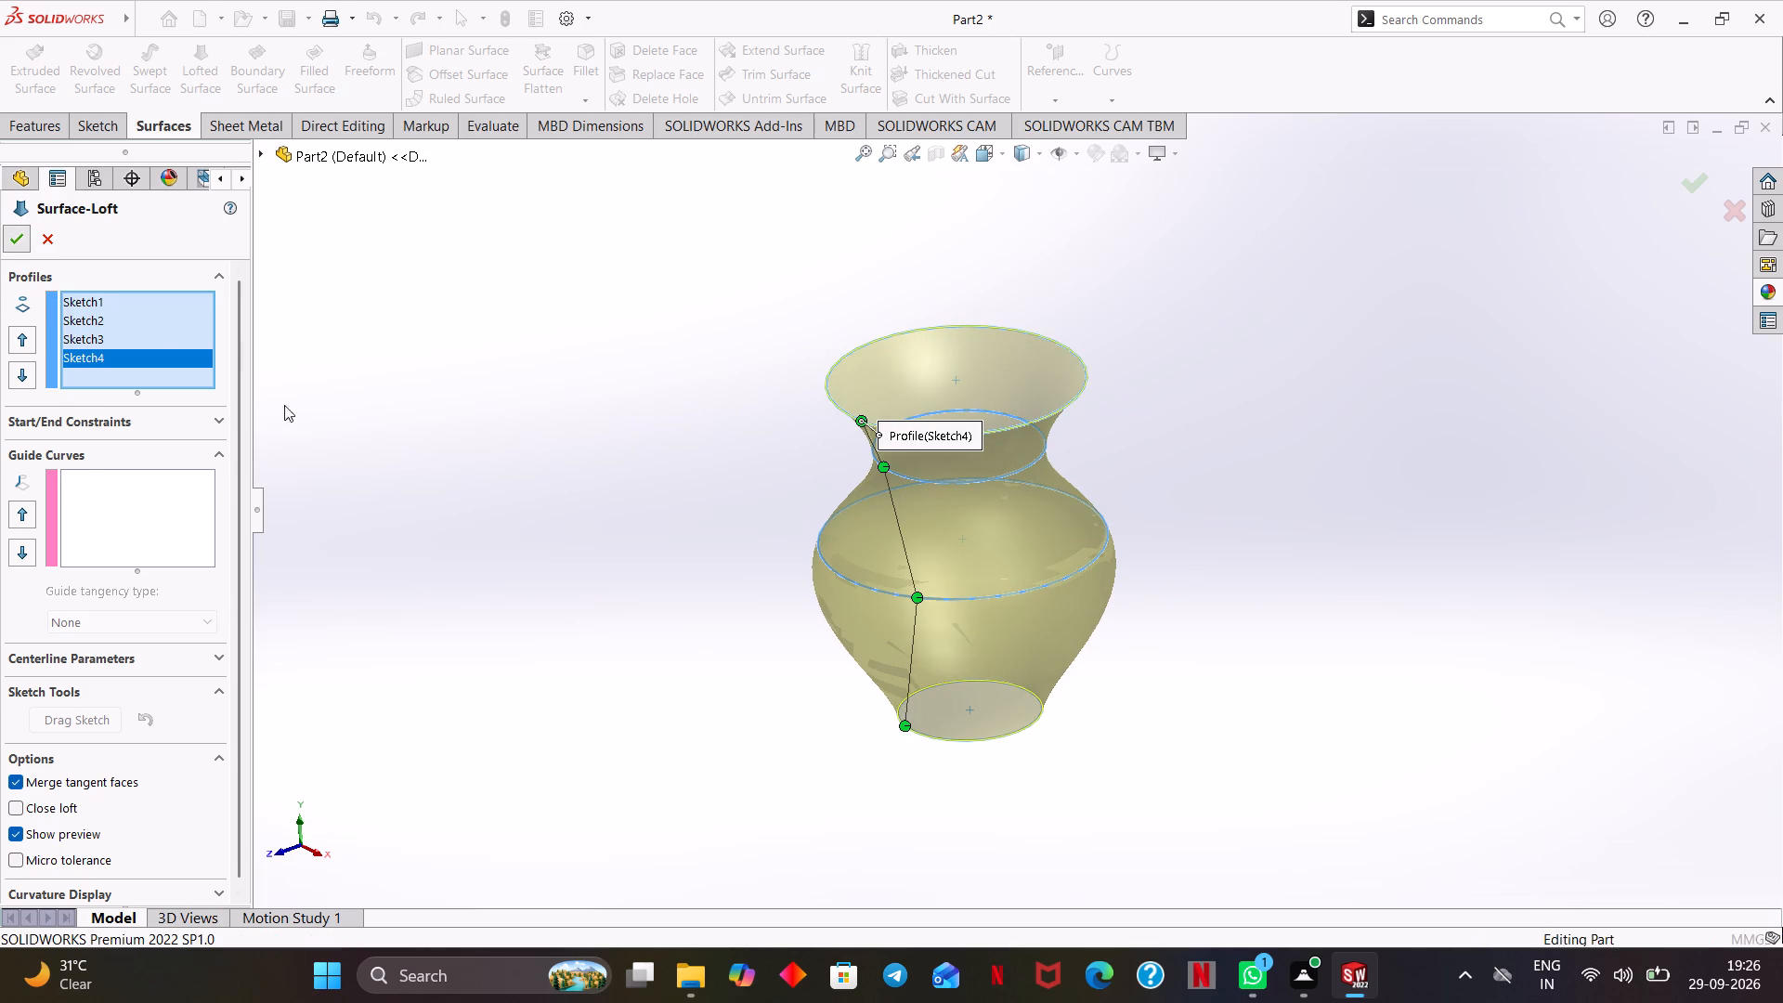
left_click(1207, 440)
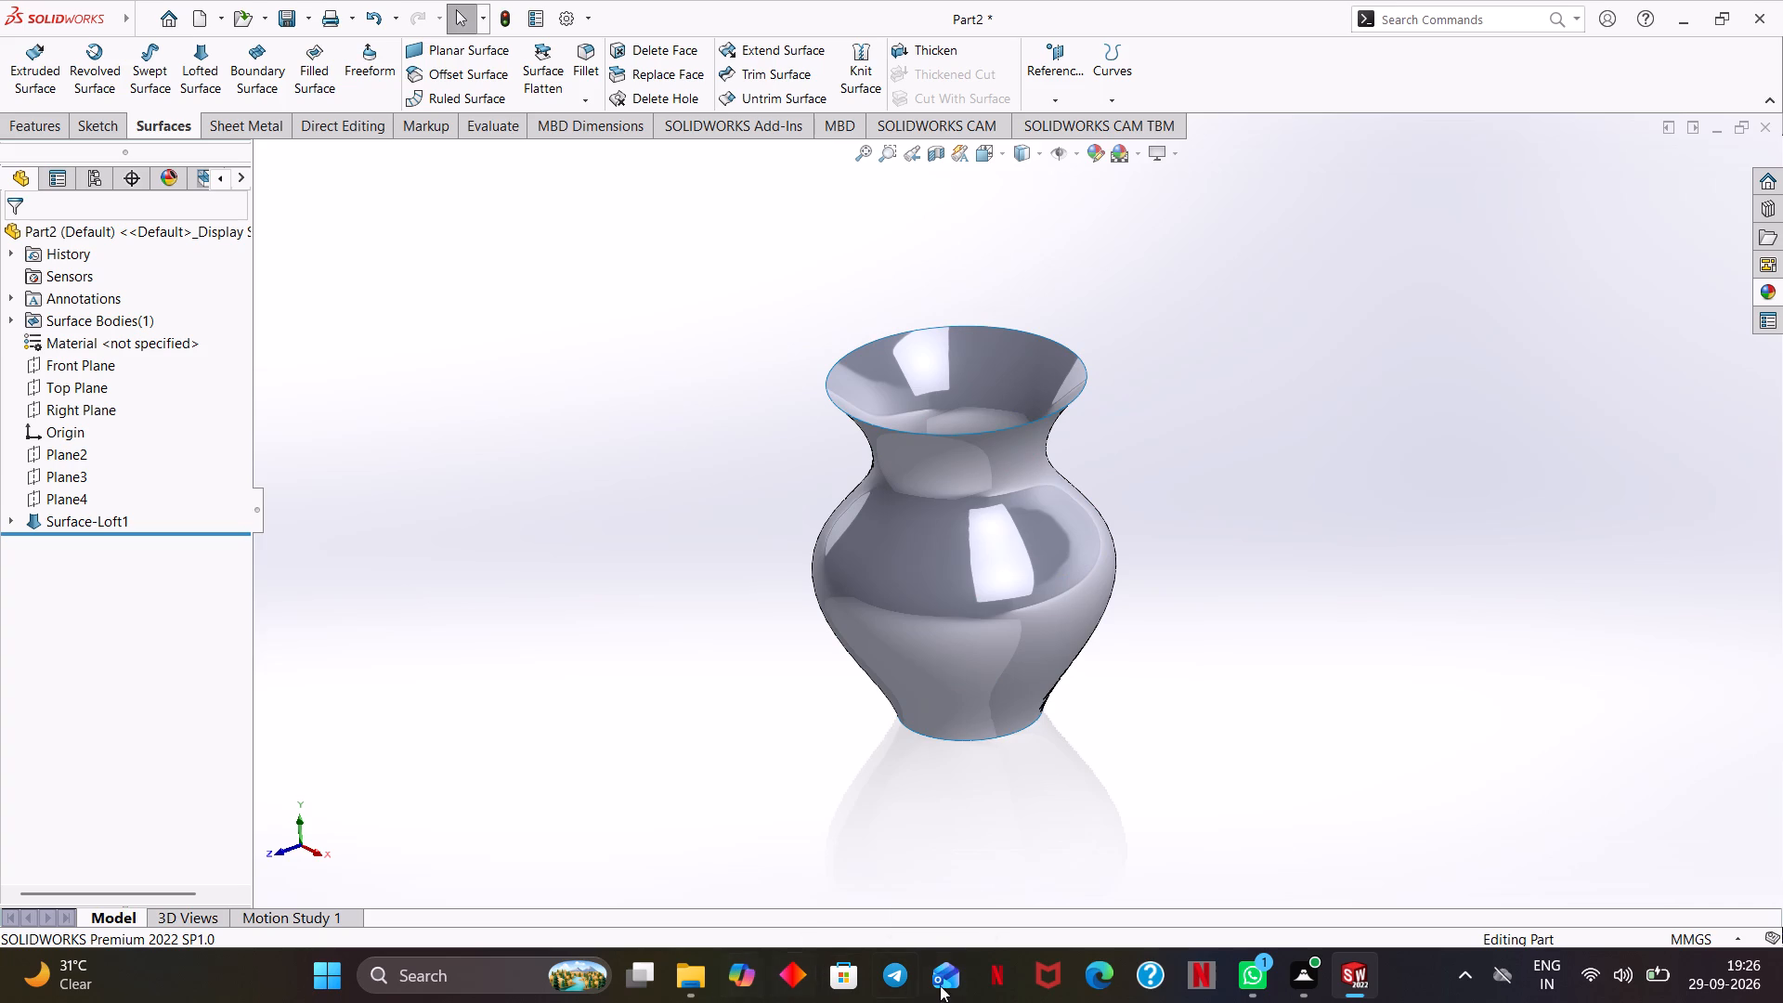
Examine the lofted vase surface from above, from the side and from underneath, and return to the isometric view.
middle_click_drag(791, 582, 757, 735)
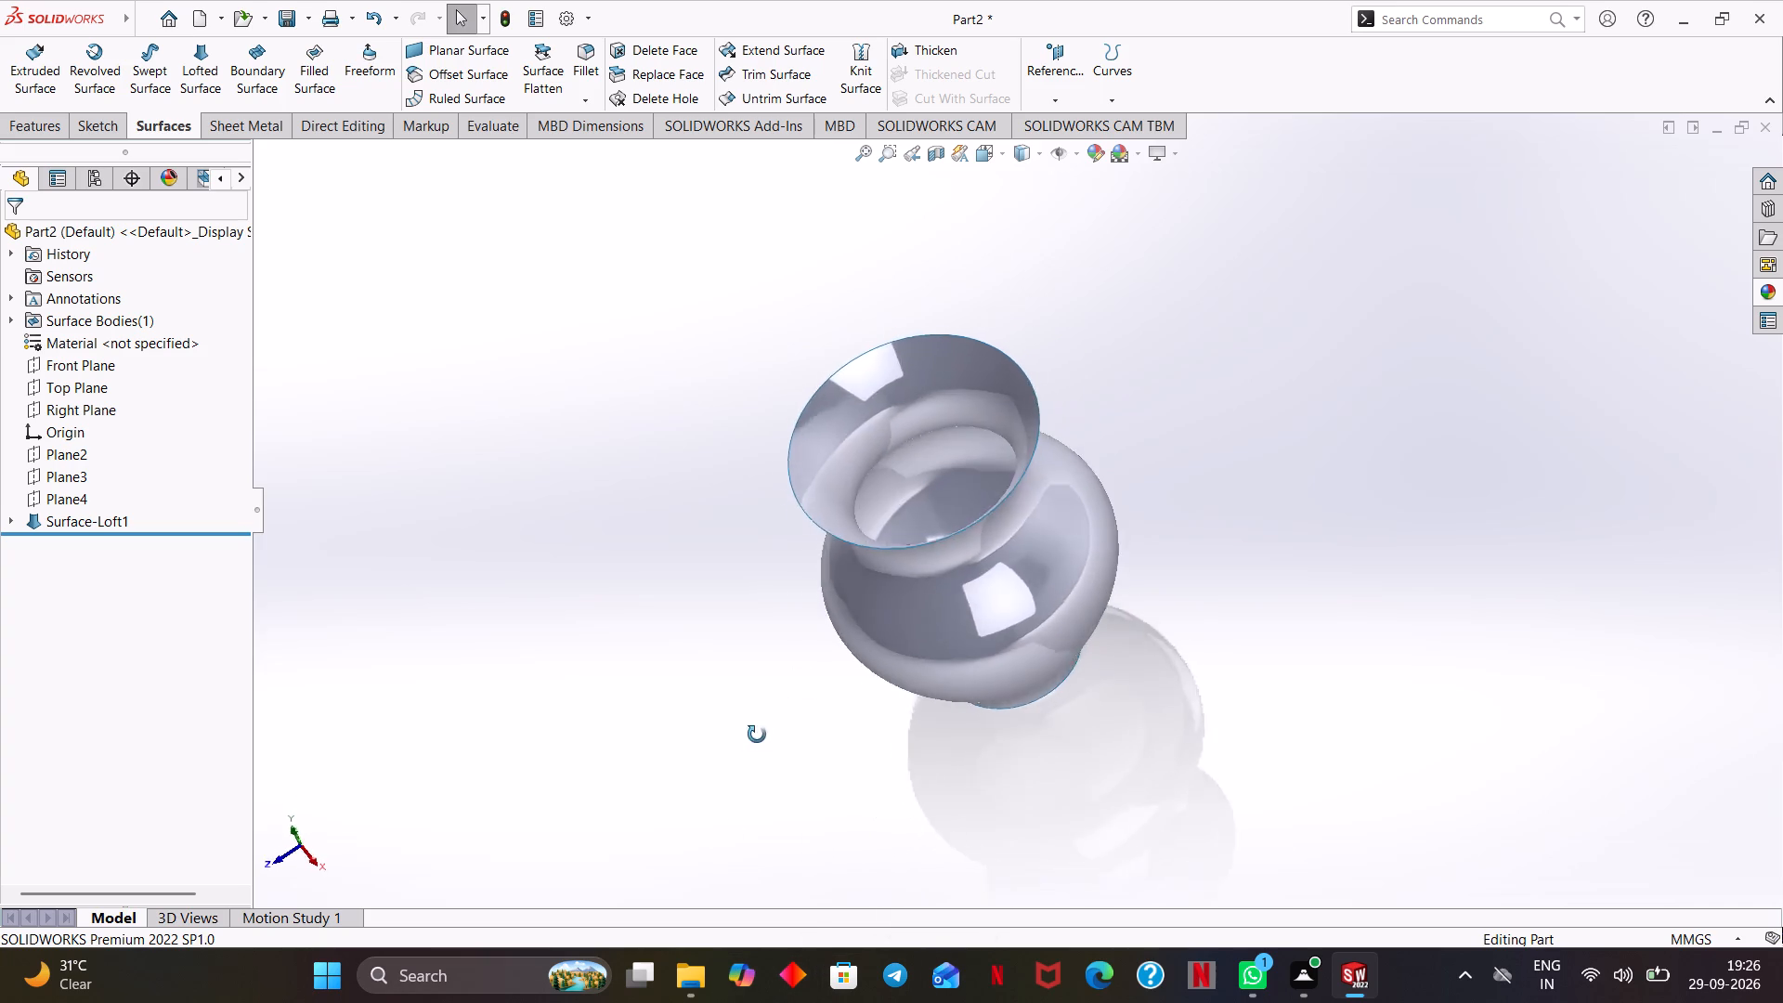
middle_click_drag(757, 735, 901, 442)
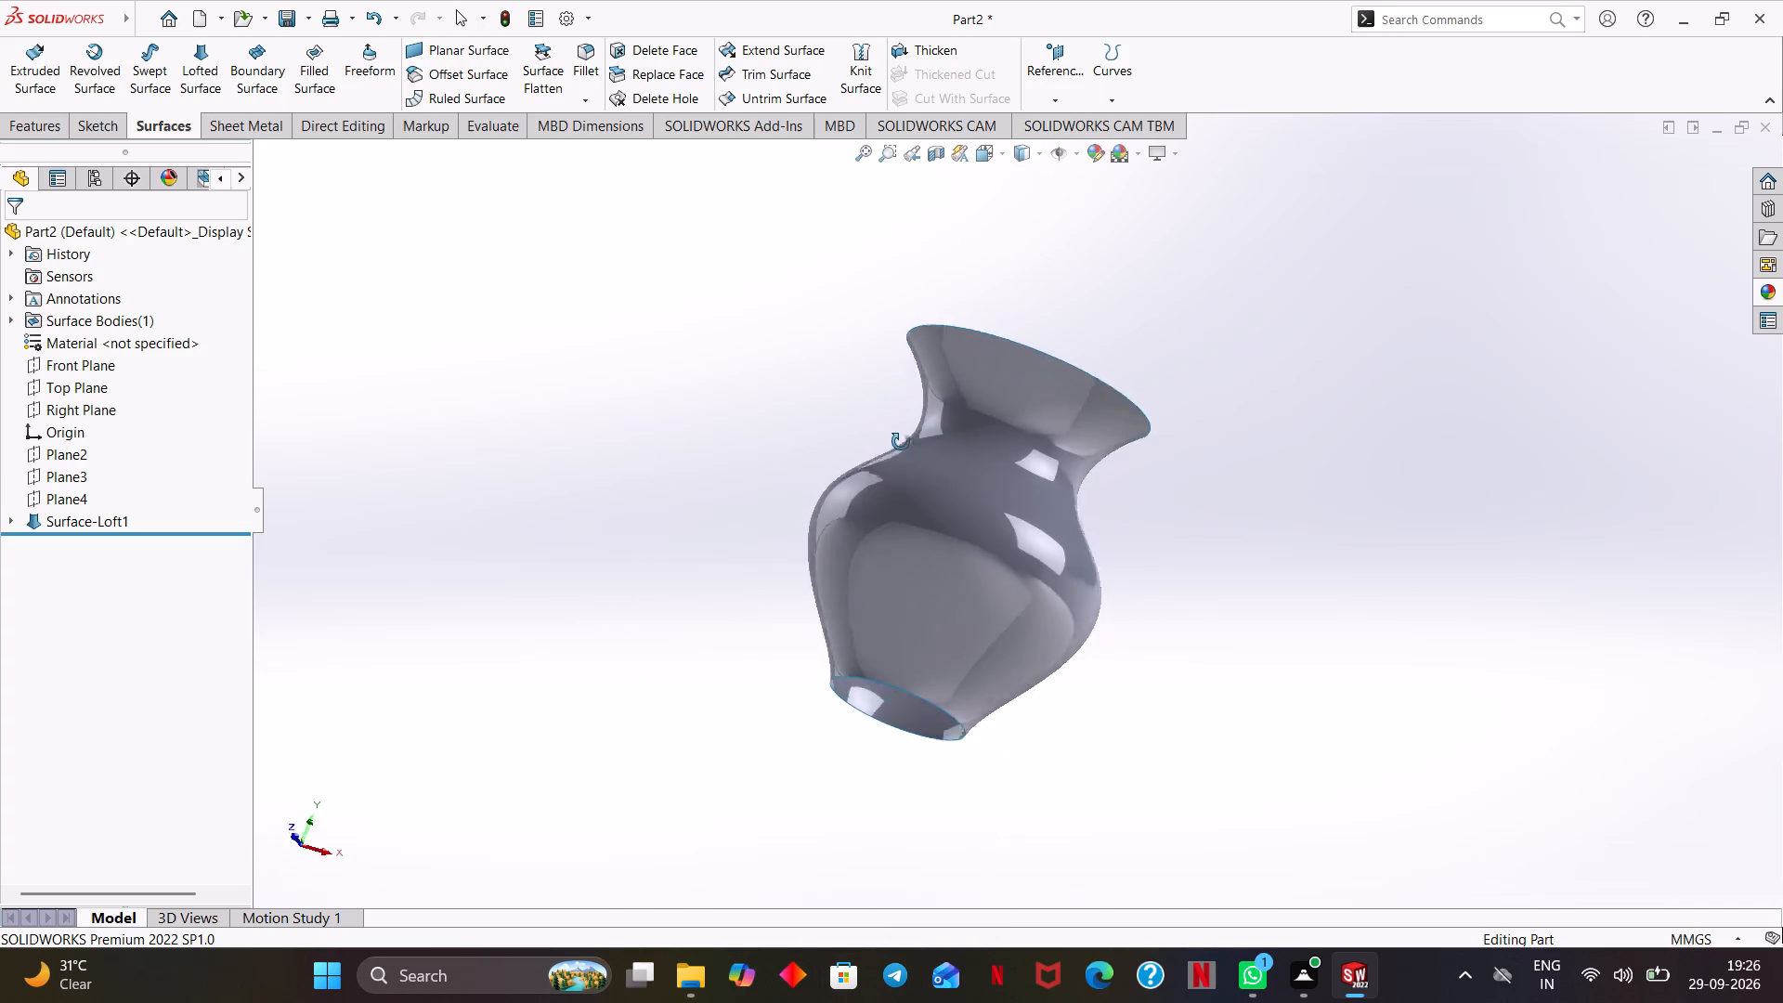
middle_click_drag(901, 442, 890, 519)
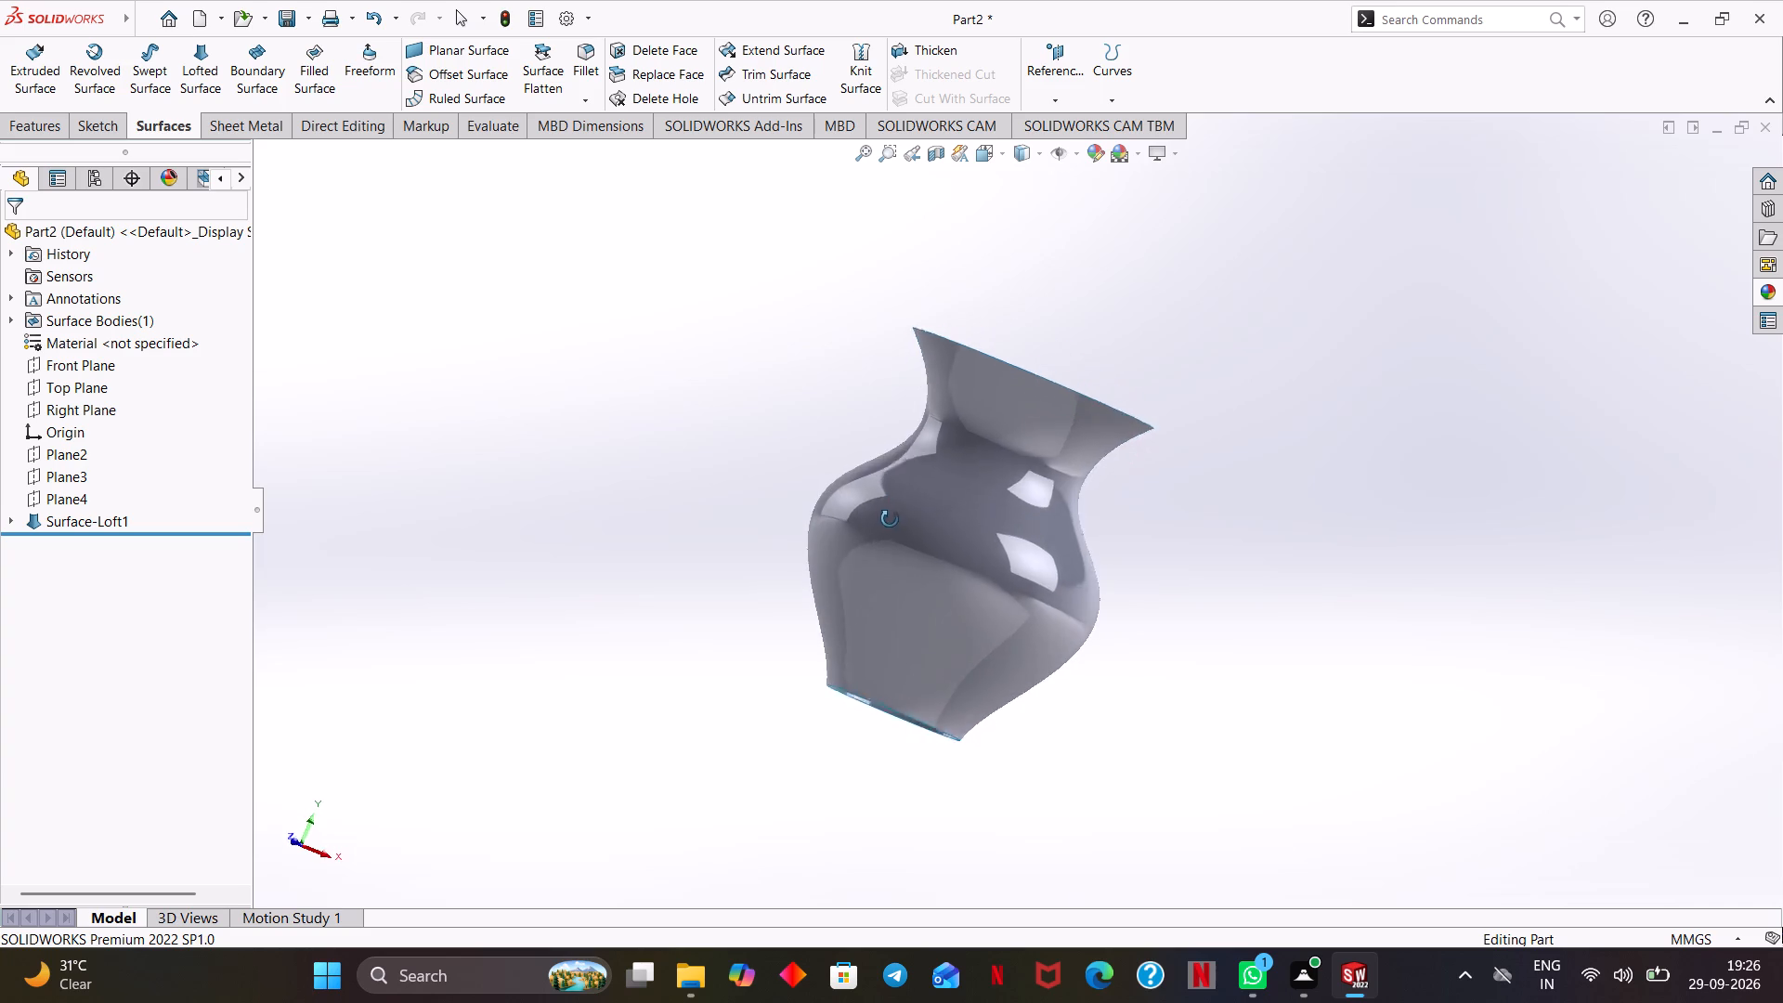
middle_click_drag(890, 519, 988, 362)
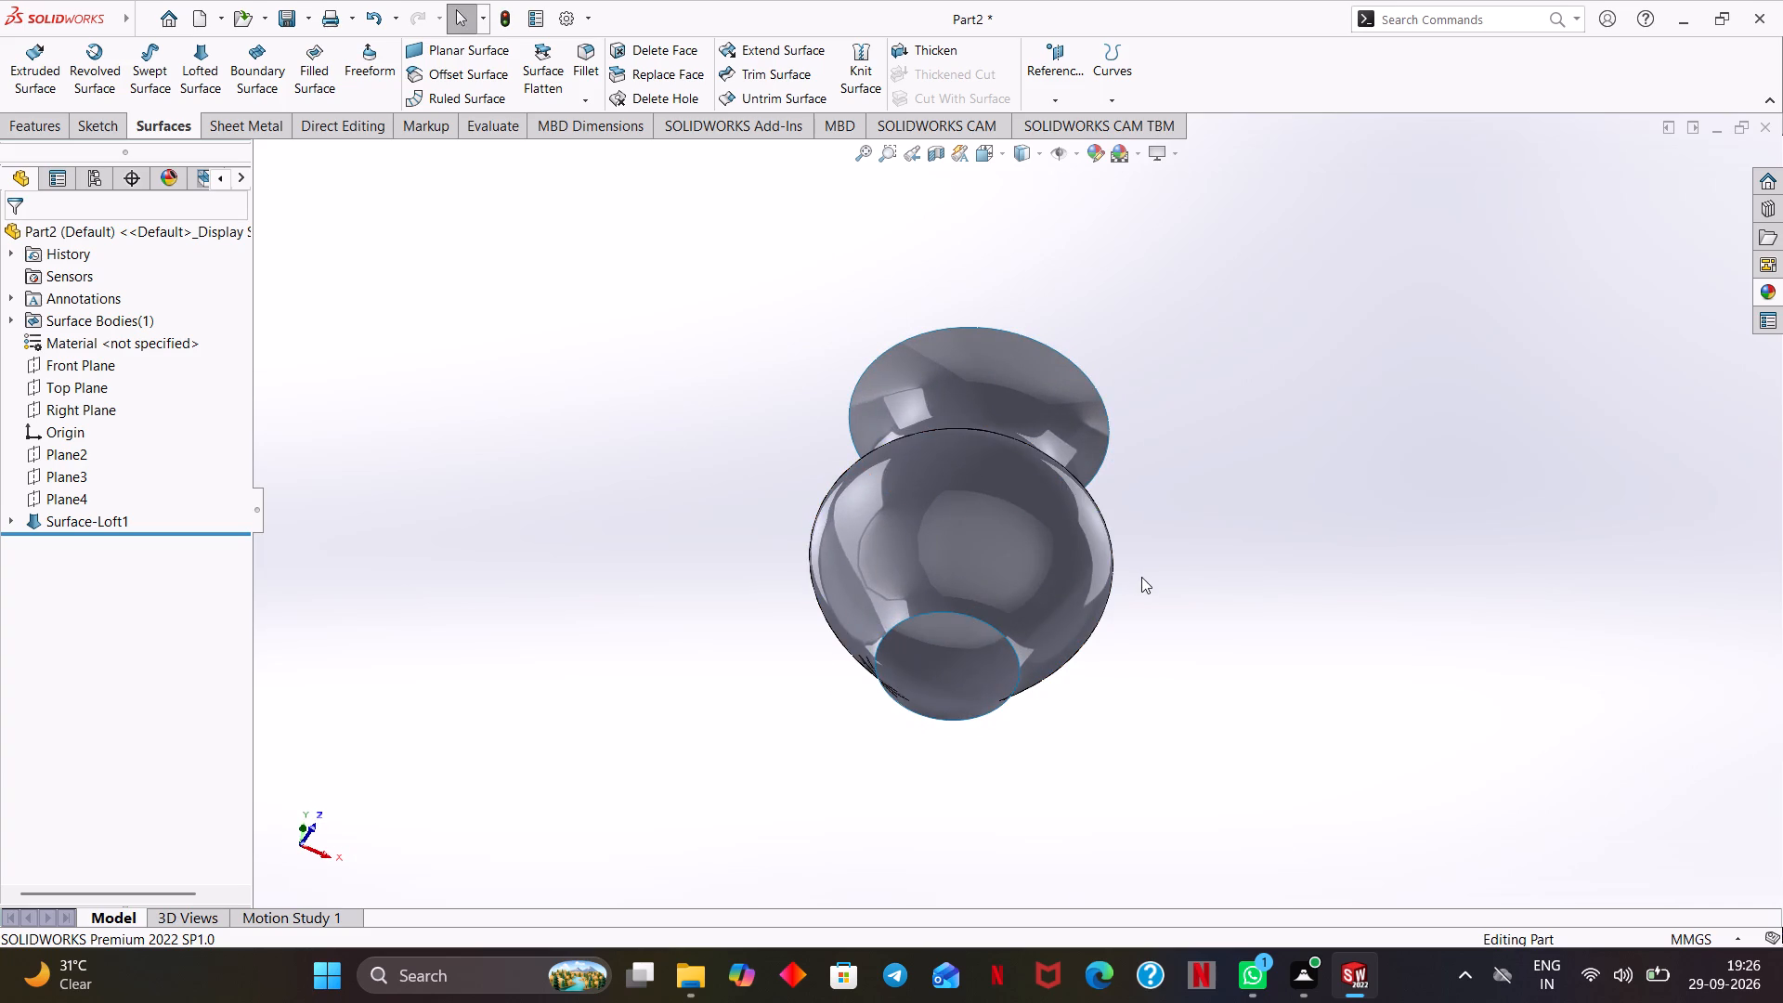
middle_click_drag(1145, 575, 1142, 429)
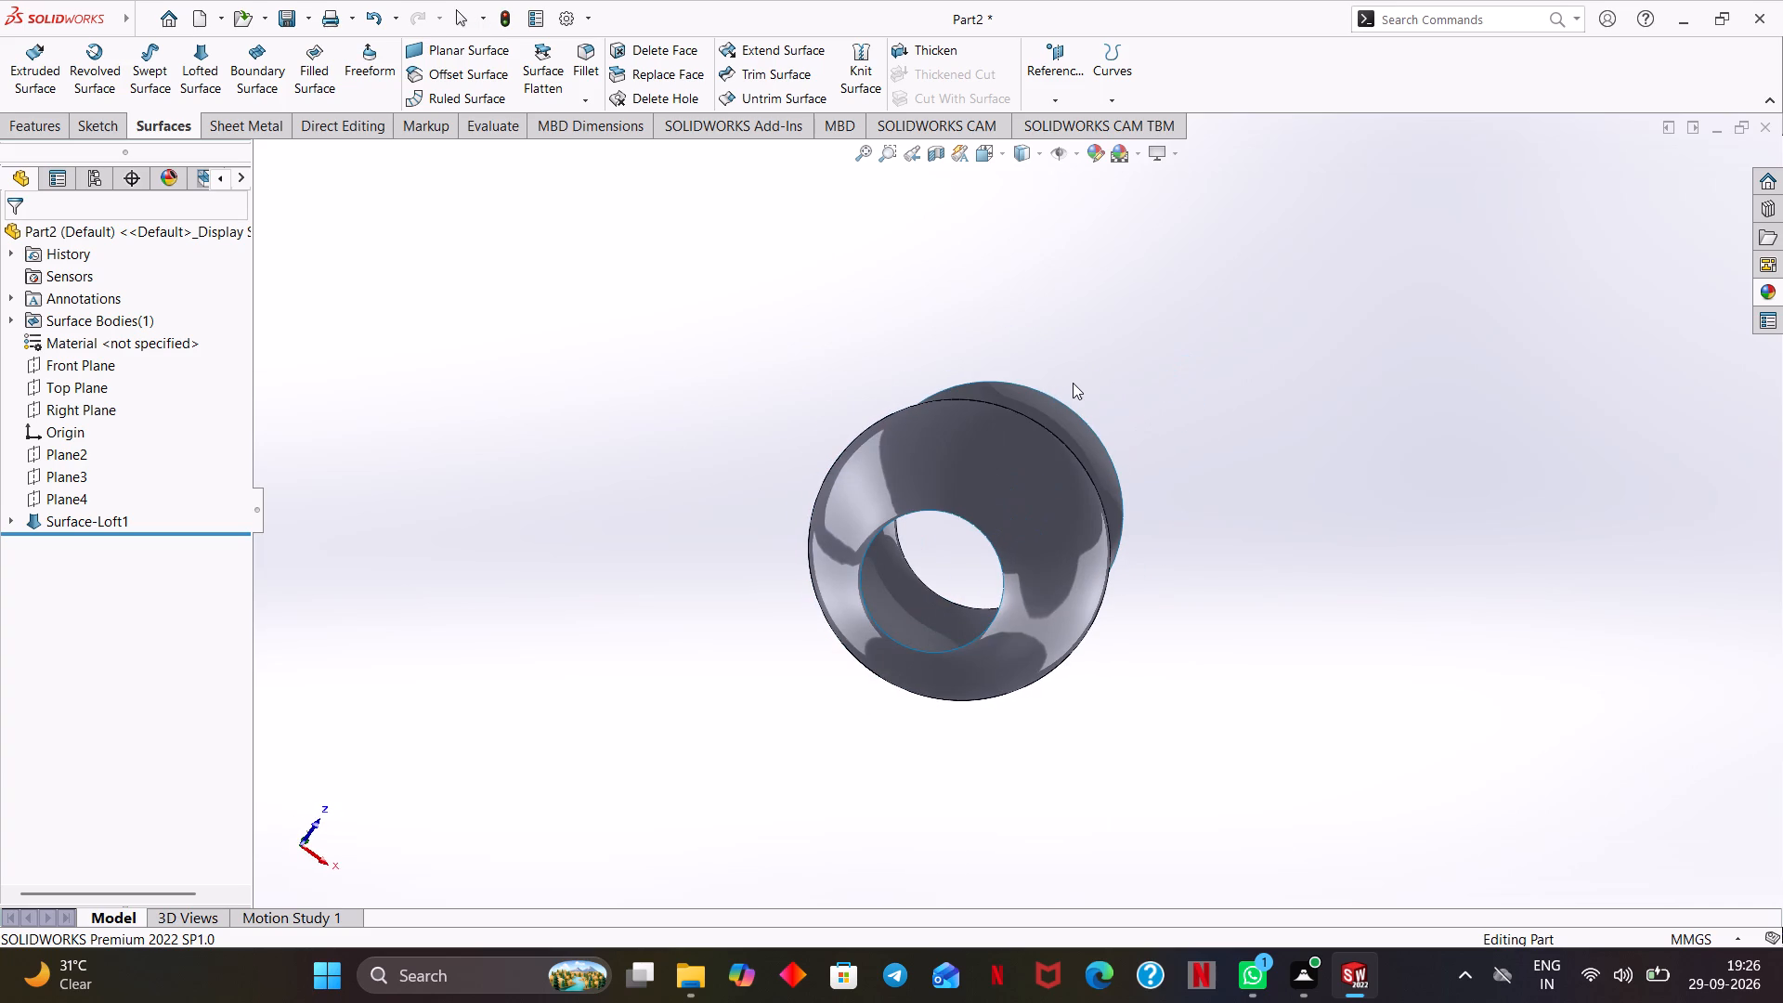
key("ctrl+7")
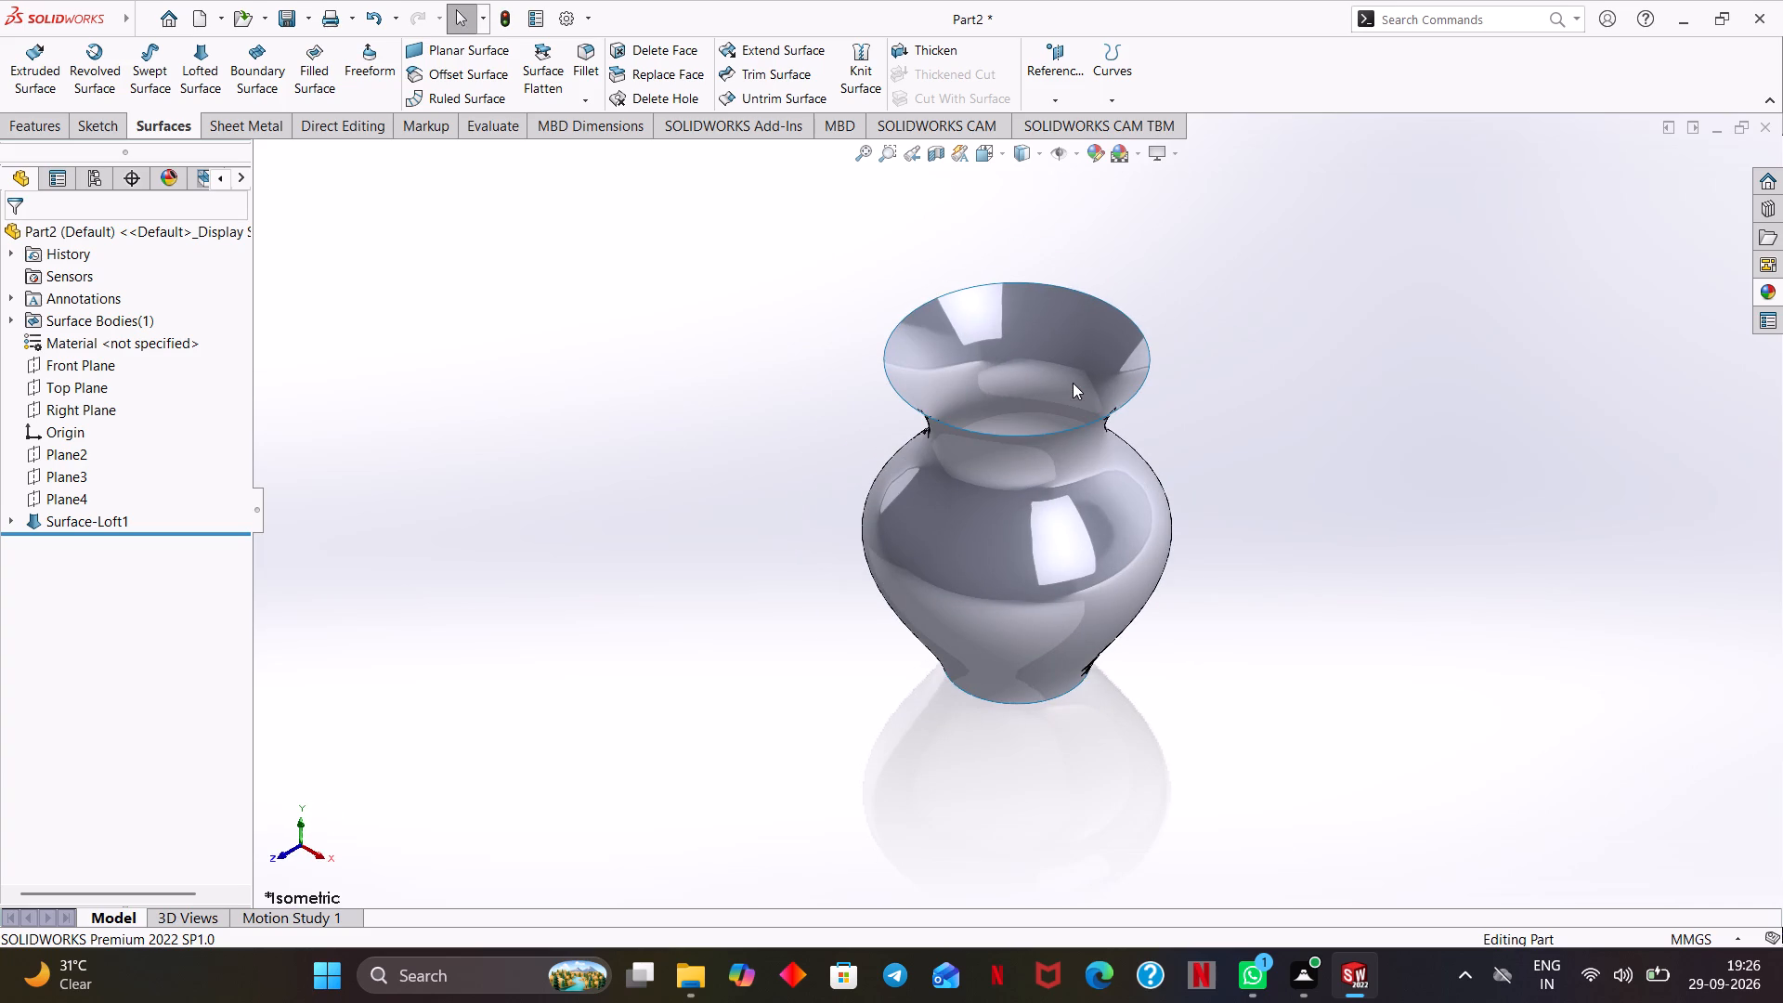
middle_click_drag(1317, 646, 1212, 648, "ctrl")
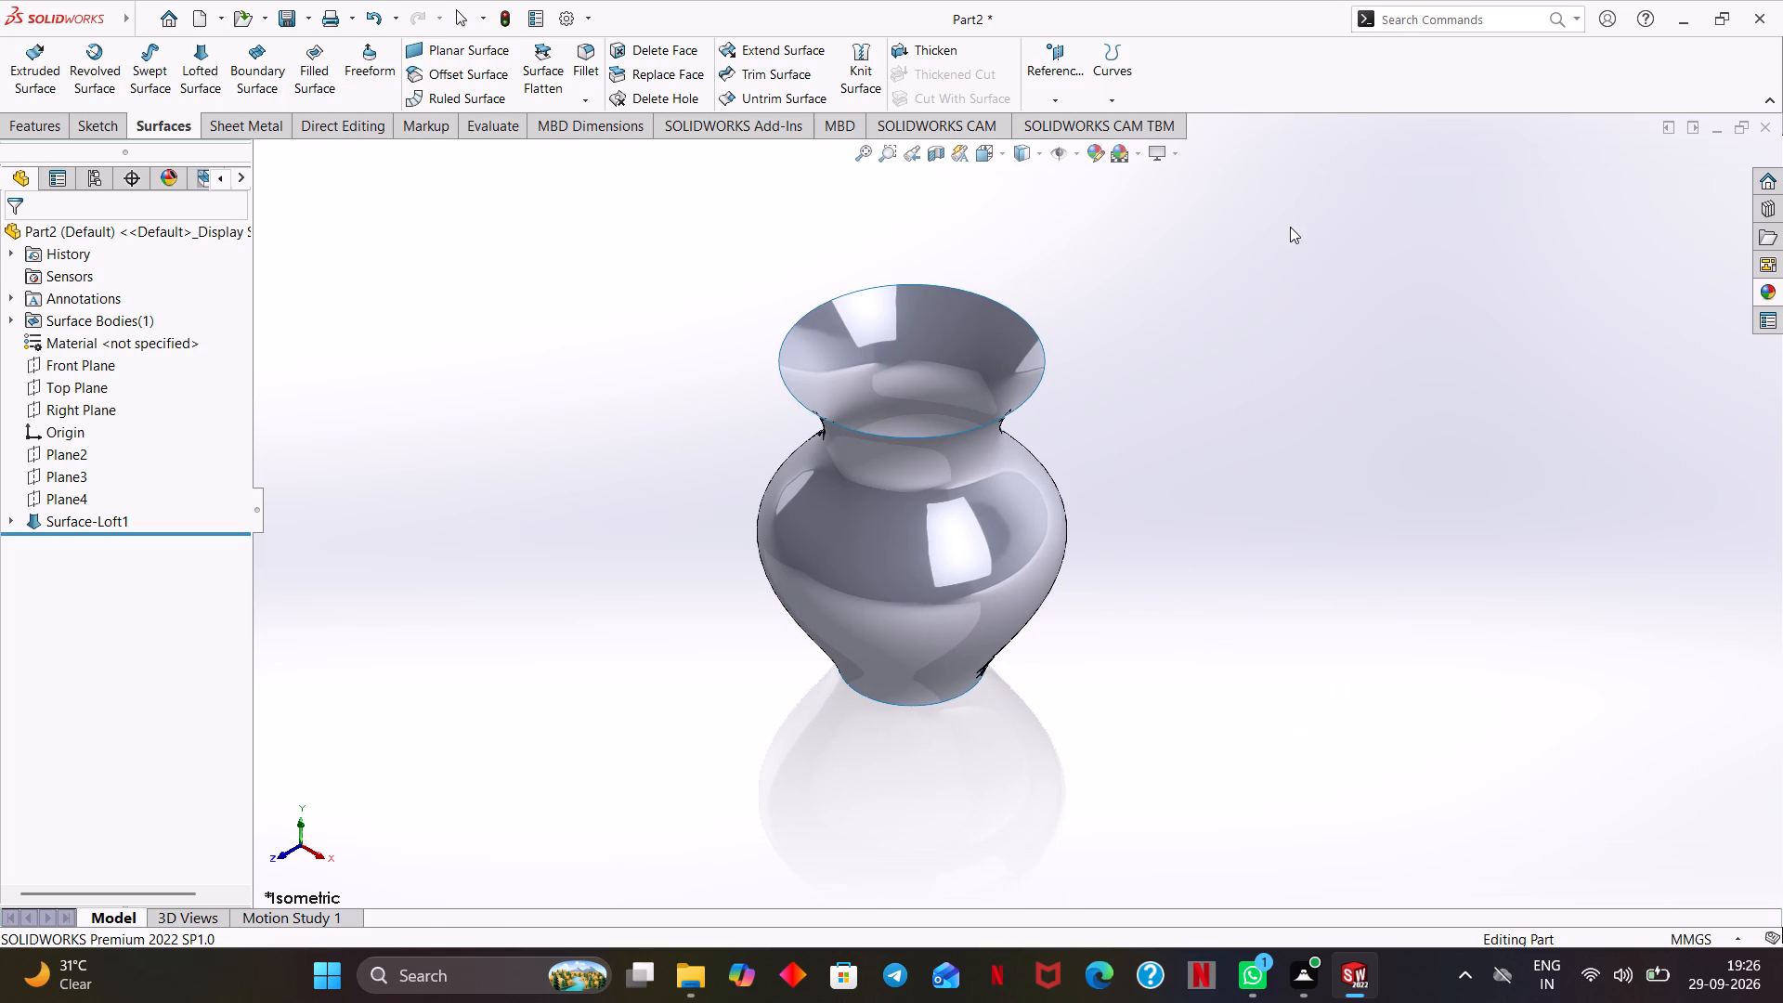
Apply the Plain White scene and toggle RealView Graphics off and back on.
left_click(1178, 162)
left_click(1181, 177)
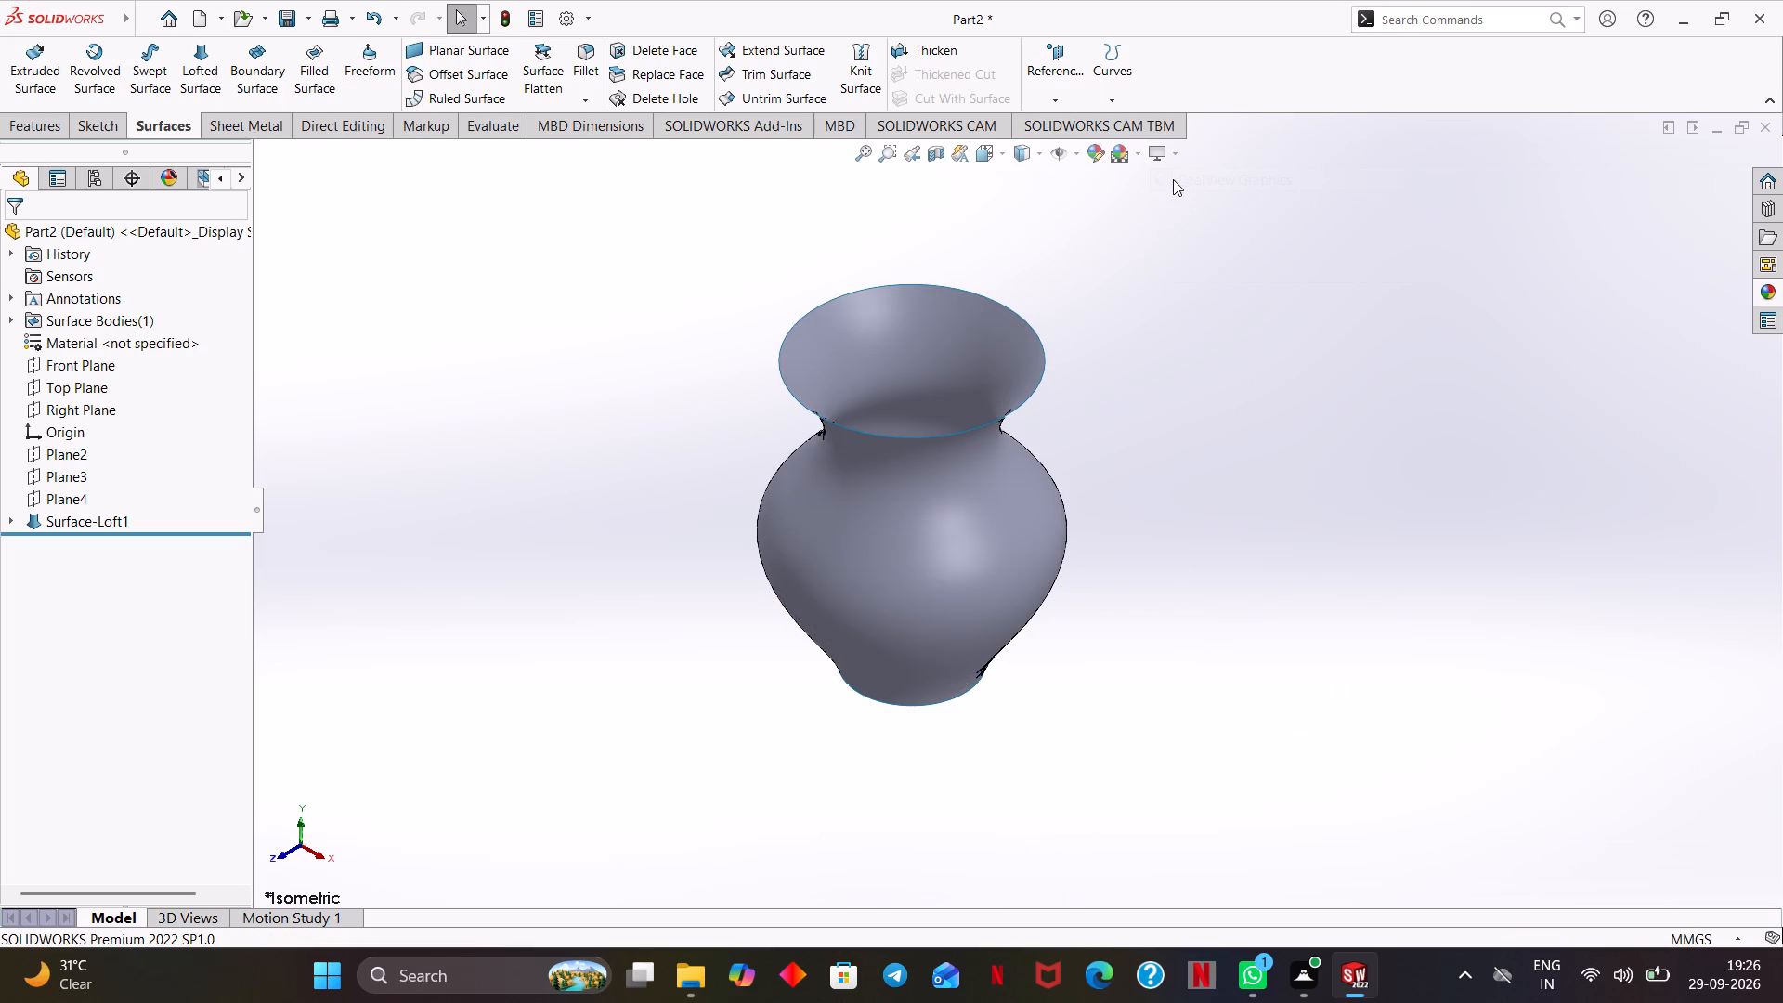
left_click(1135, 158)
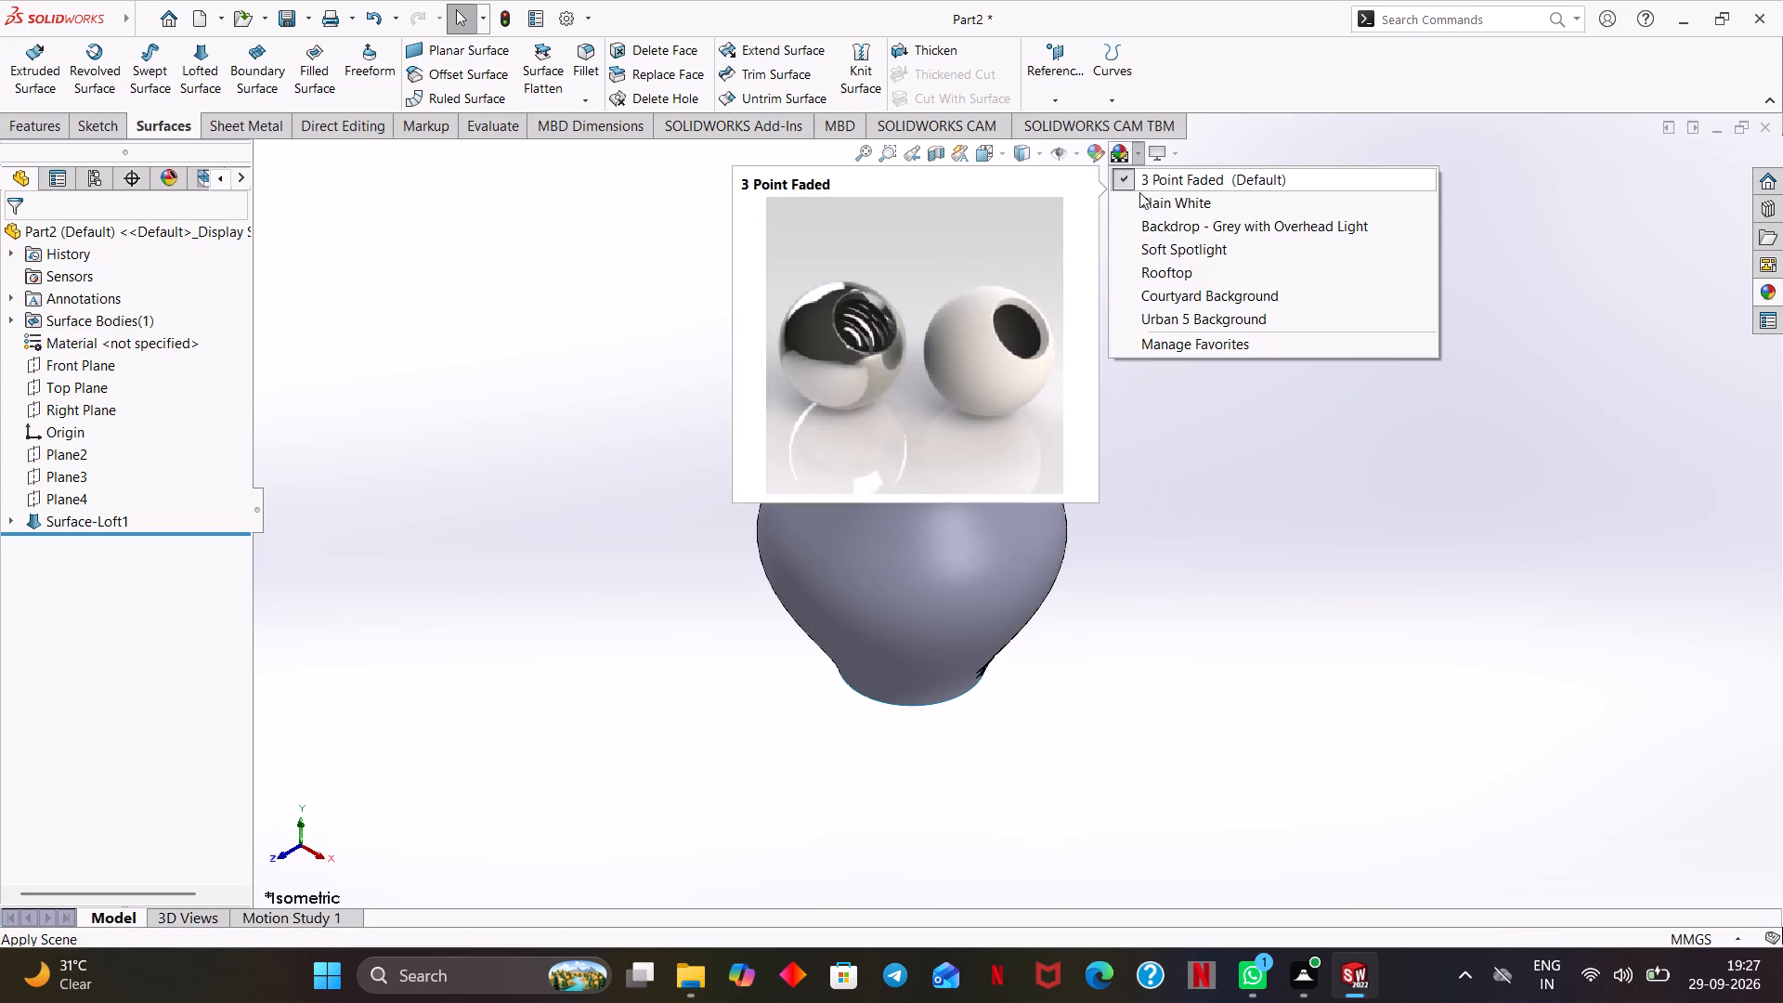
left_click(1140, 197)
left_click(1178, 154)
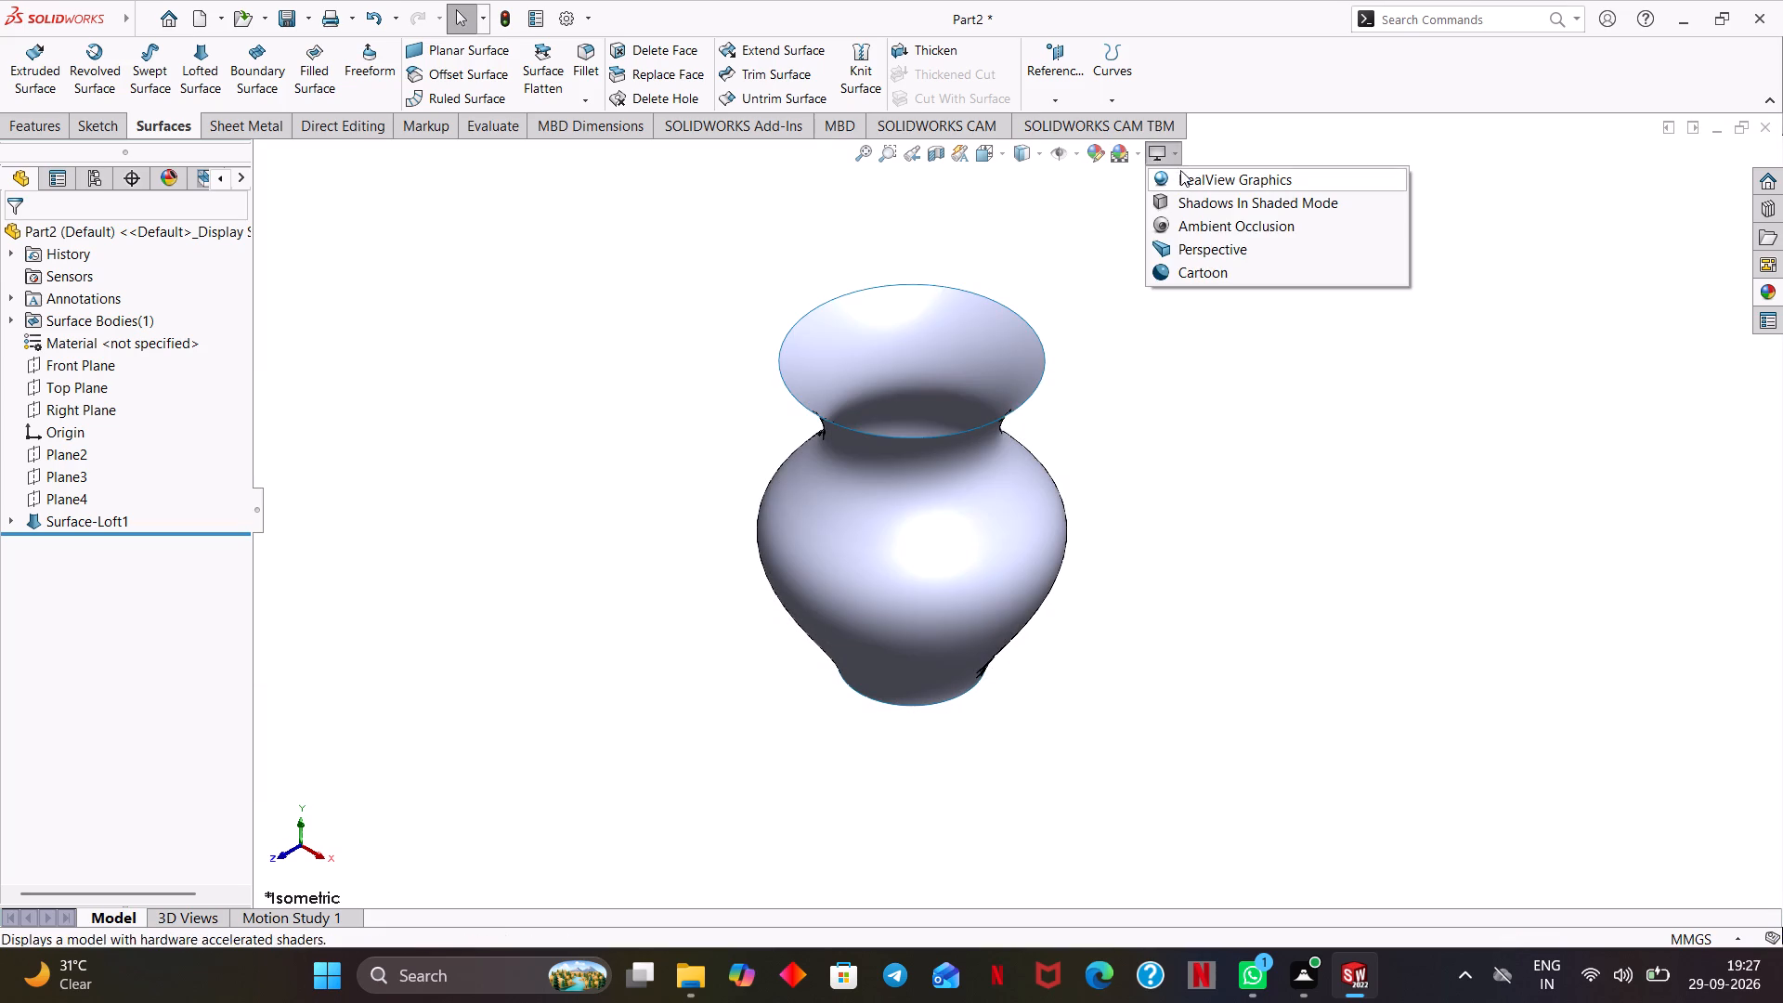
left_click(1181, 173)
Examine the vase's reflective surface and its open base in the Plain White scene.
middle_click_drag(1174, 502, 1191, 456)
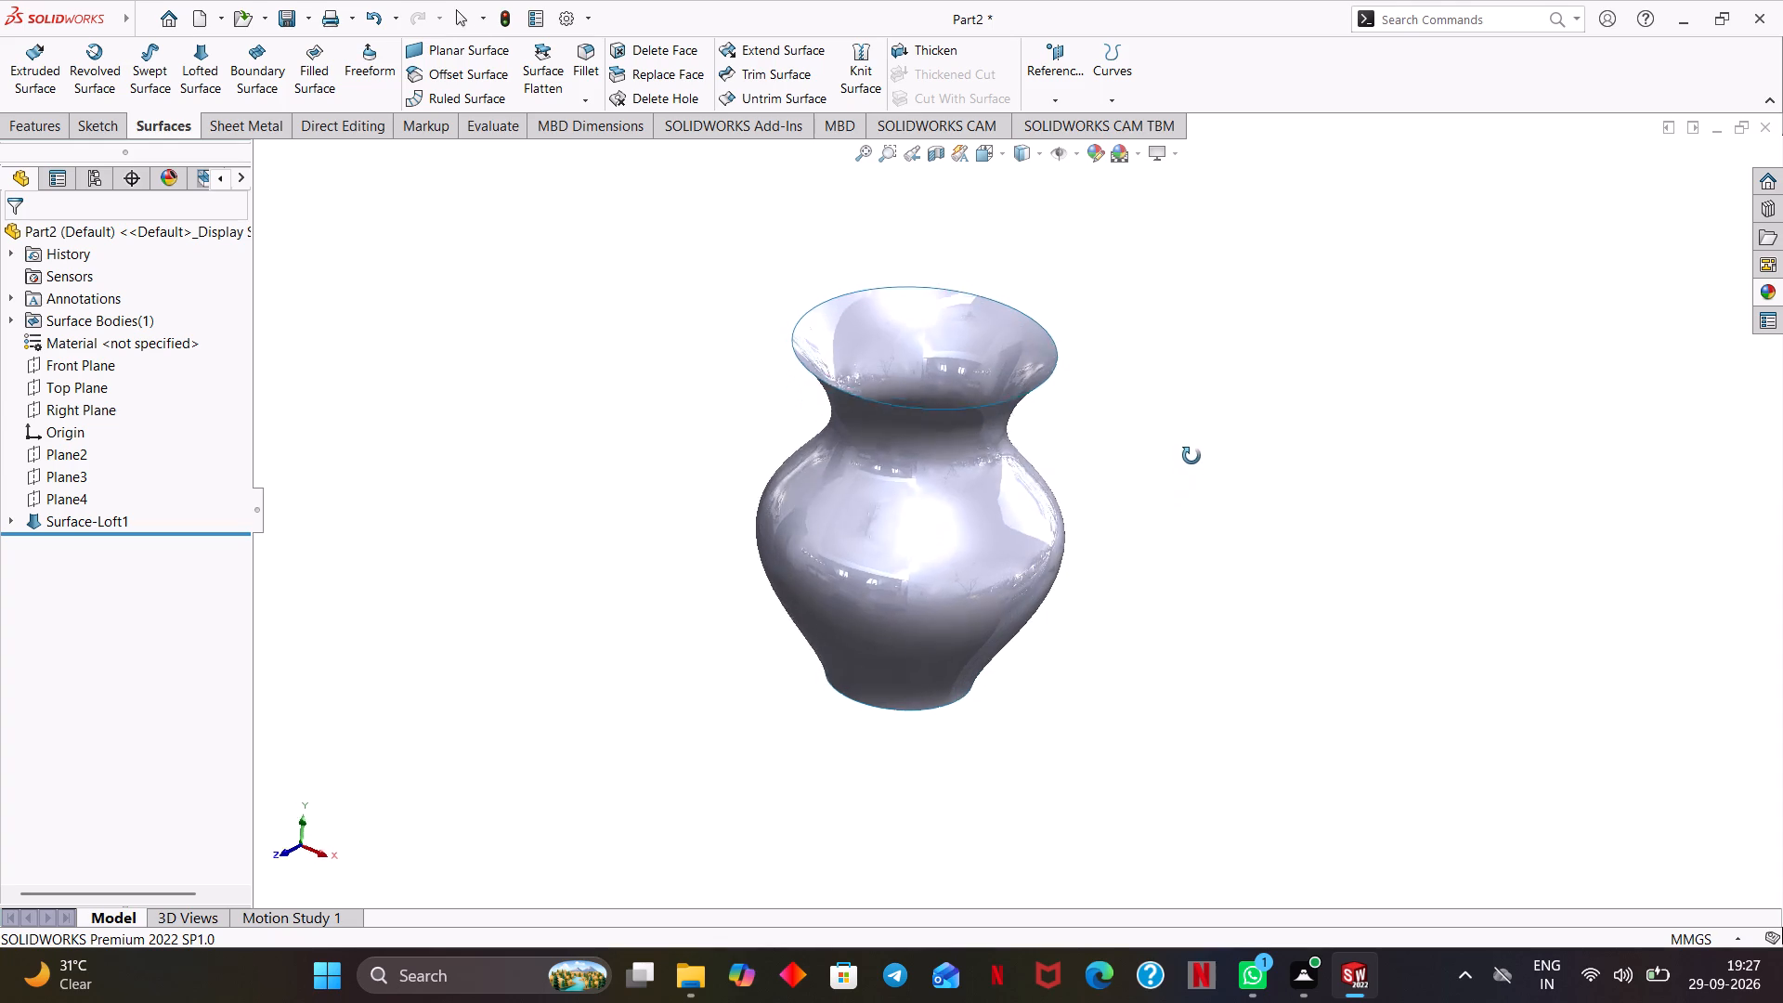
middle_click_drag(1191, 456, 1195, 445)
scroll(1186, 462, "down", 1)
middle_click_drag(1142, 557, 1172, 451)
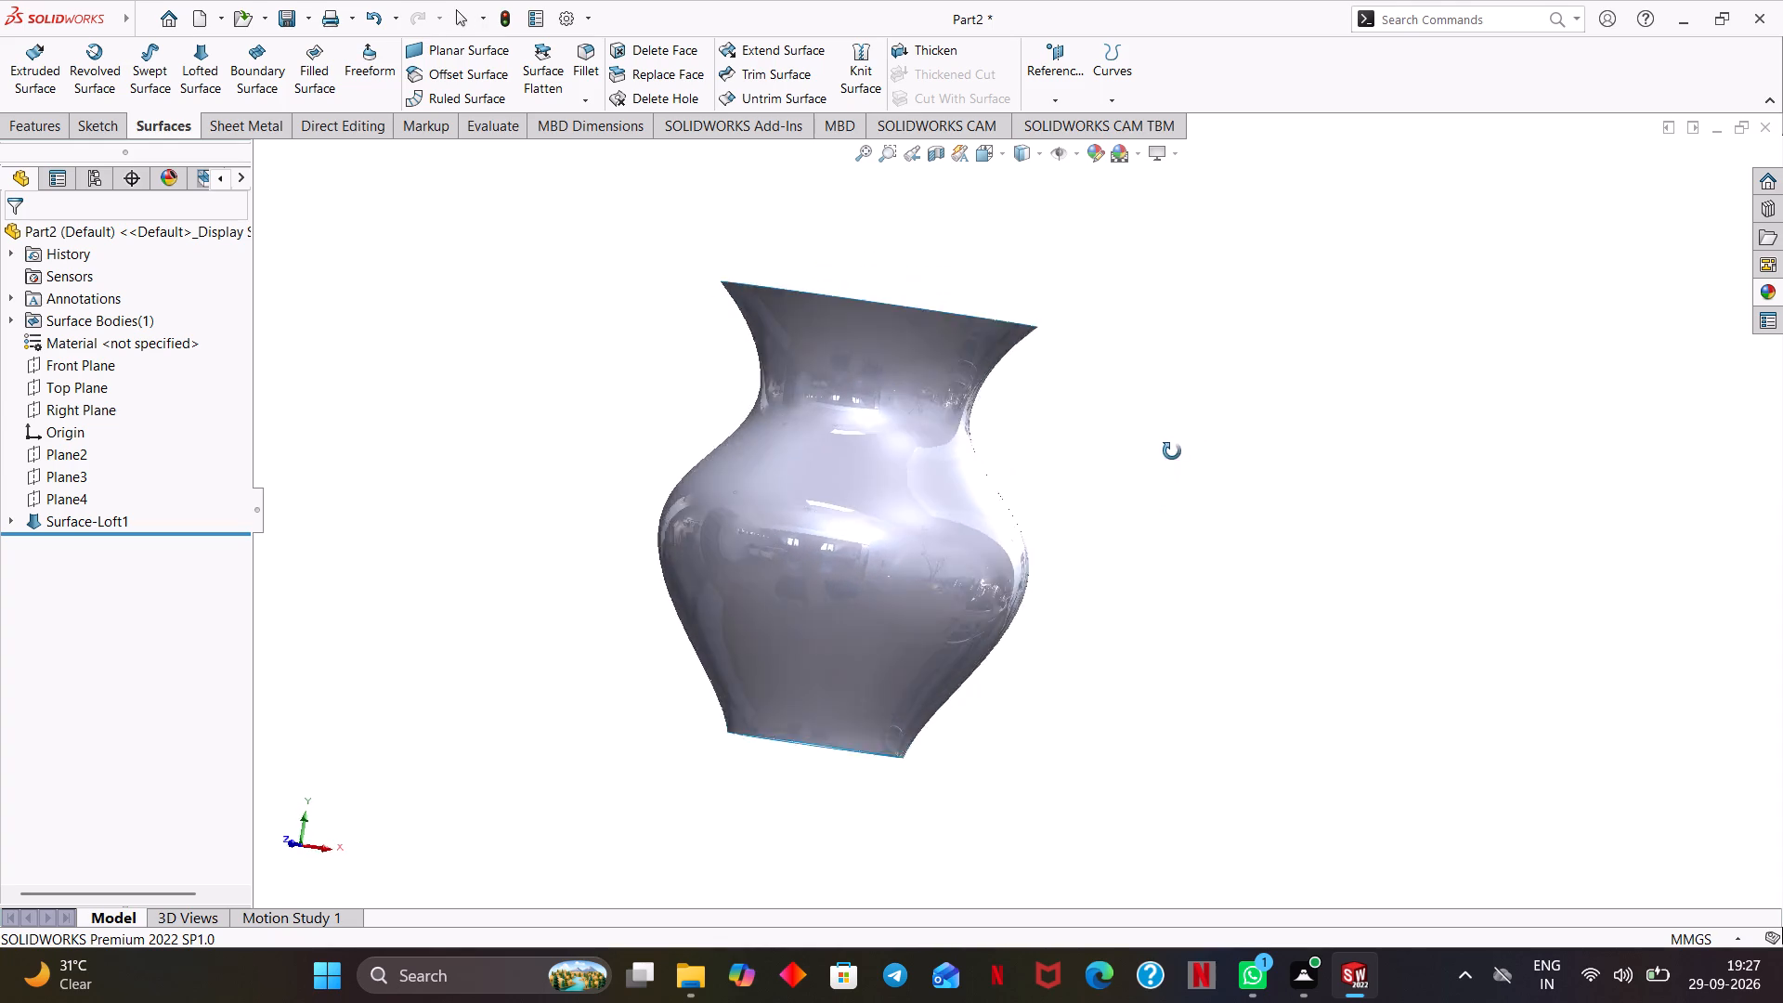
middle_click_drag(1172, 451, 1235, 239)
middle_click_drag(1173, 410, 1258, 439, "ctrl")
middle_click_drag(1255, 461, 1253, 410)
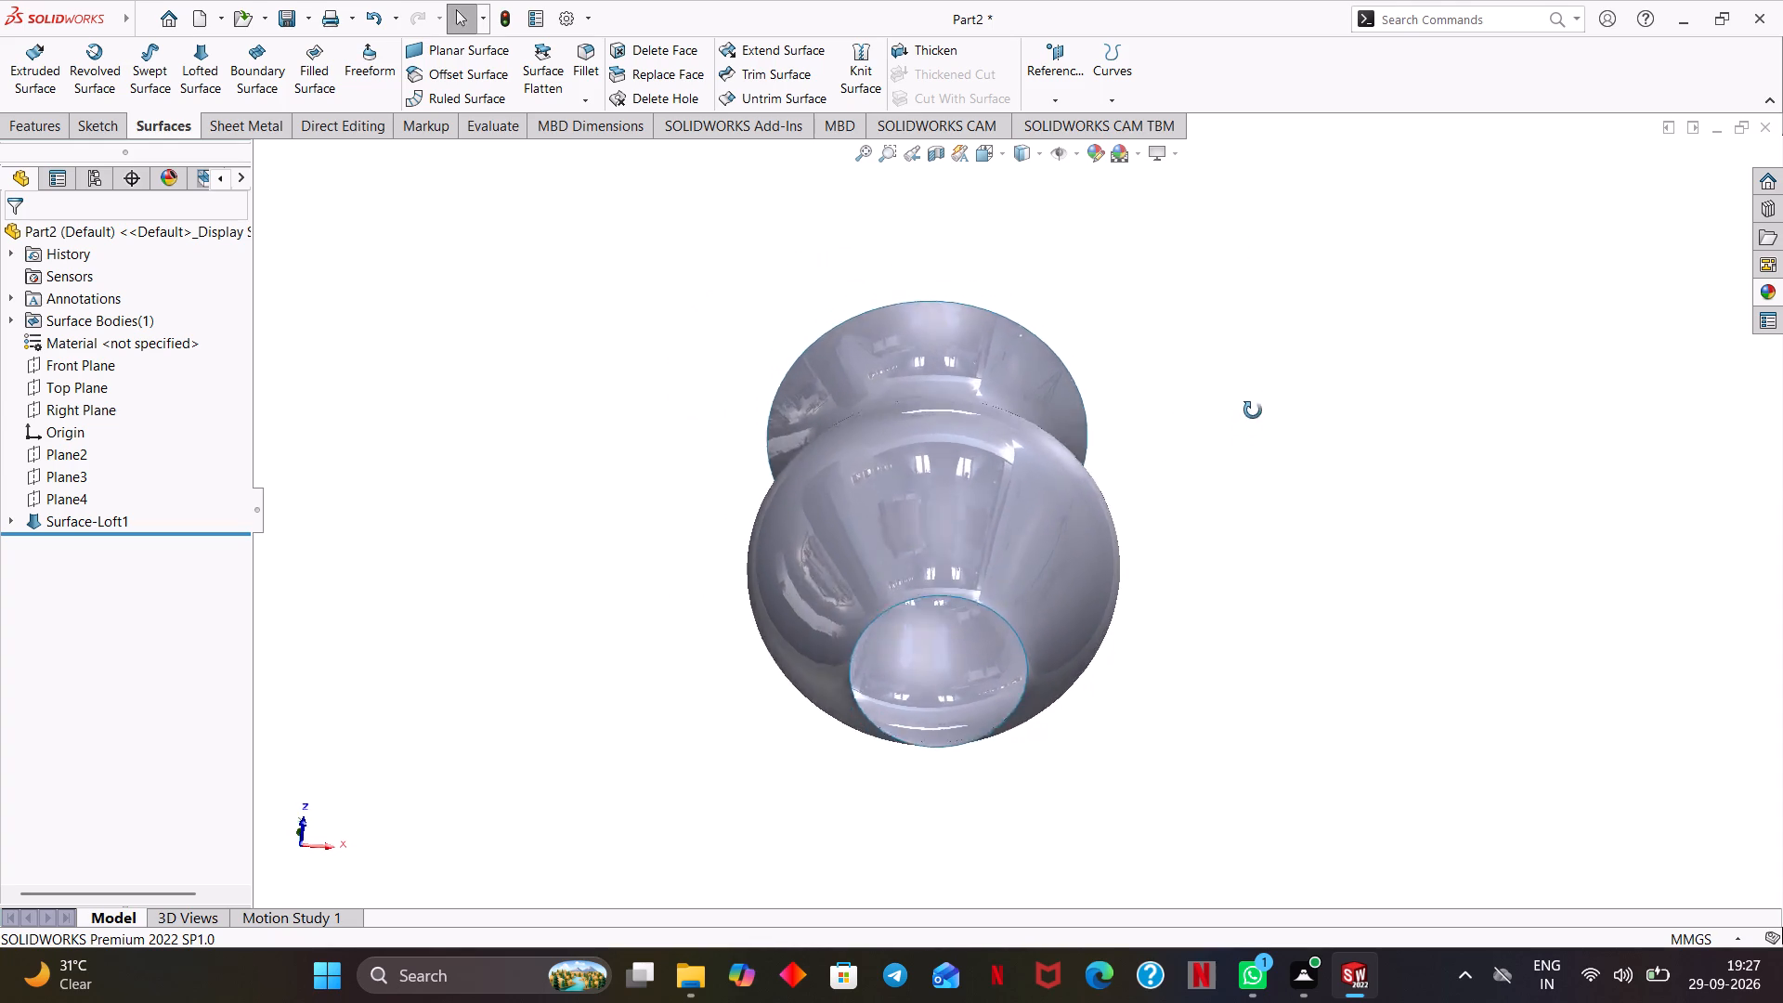
middle_click_drag(1253, 410, 1238, 350)
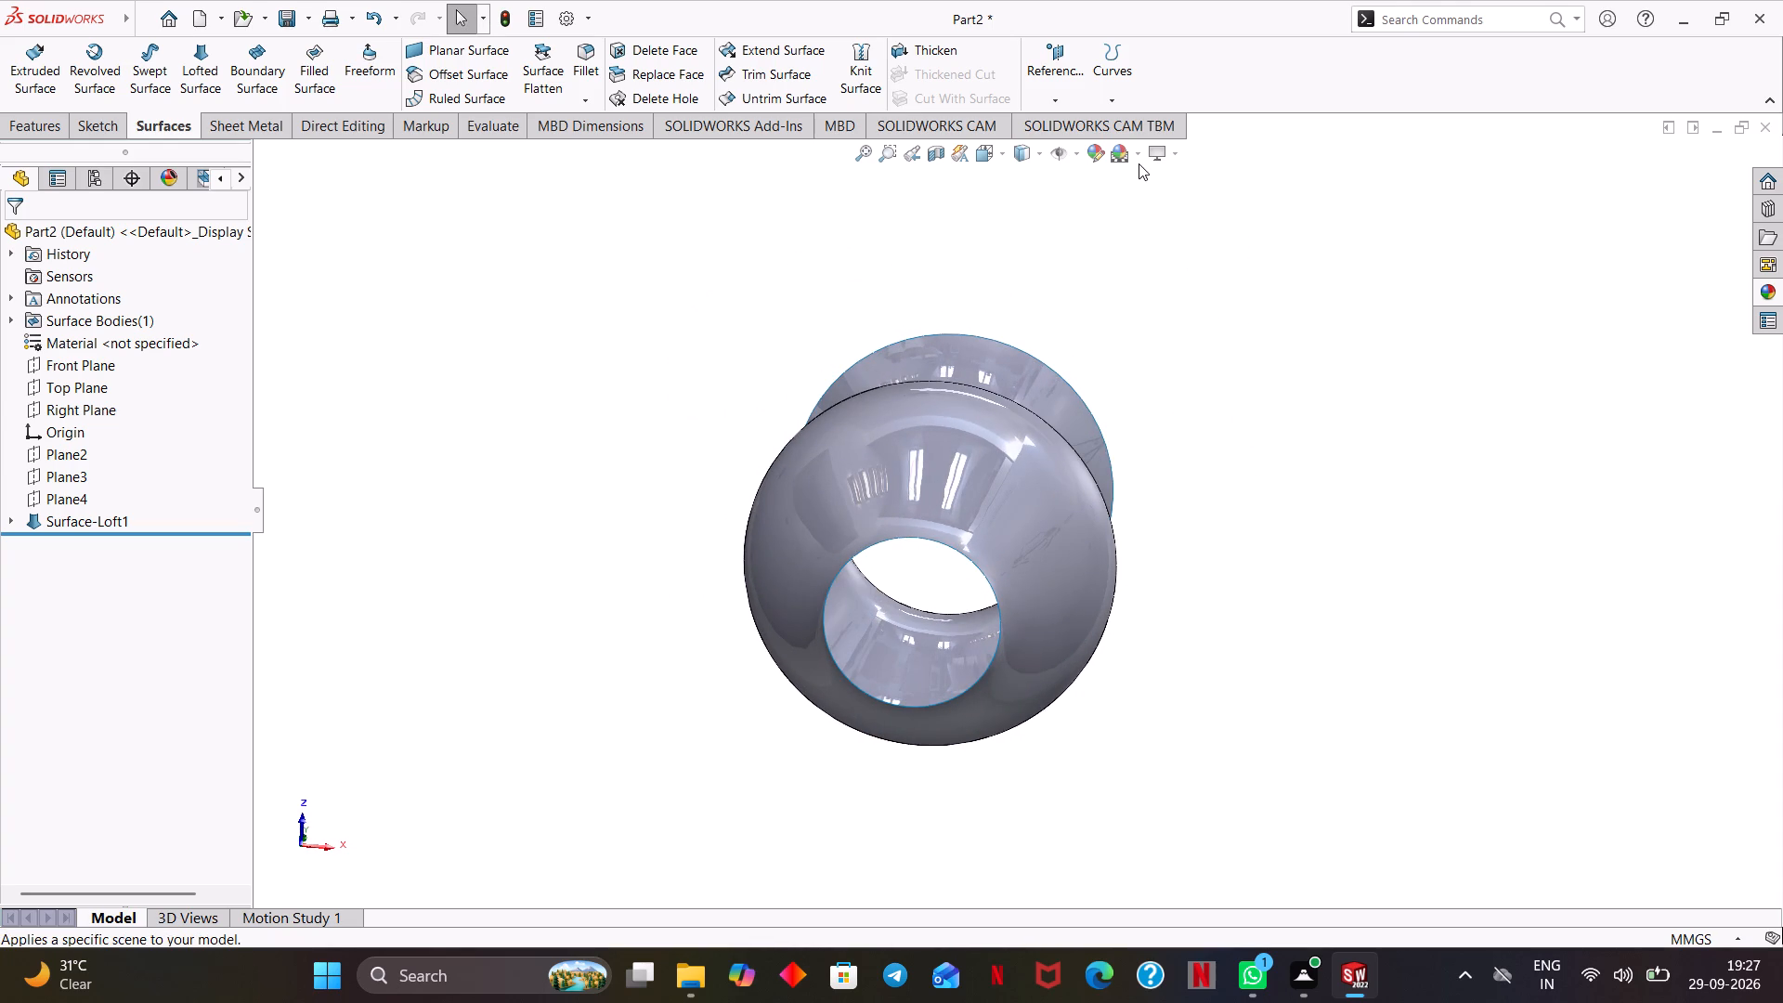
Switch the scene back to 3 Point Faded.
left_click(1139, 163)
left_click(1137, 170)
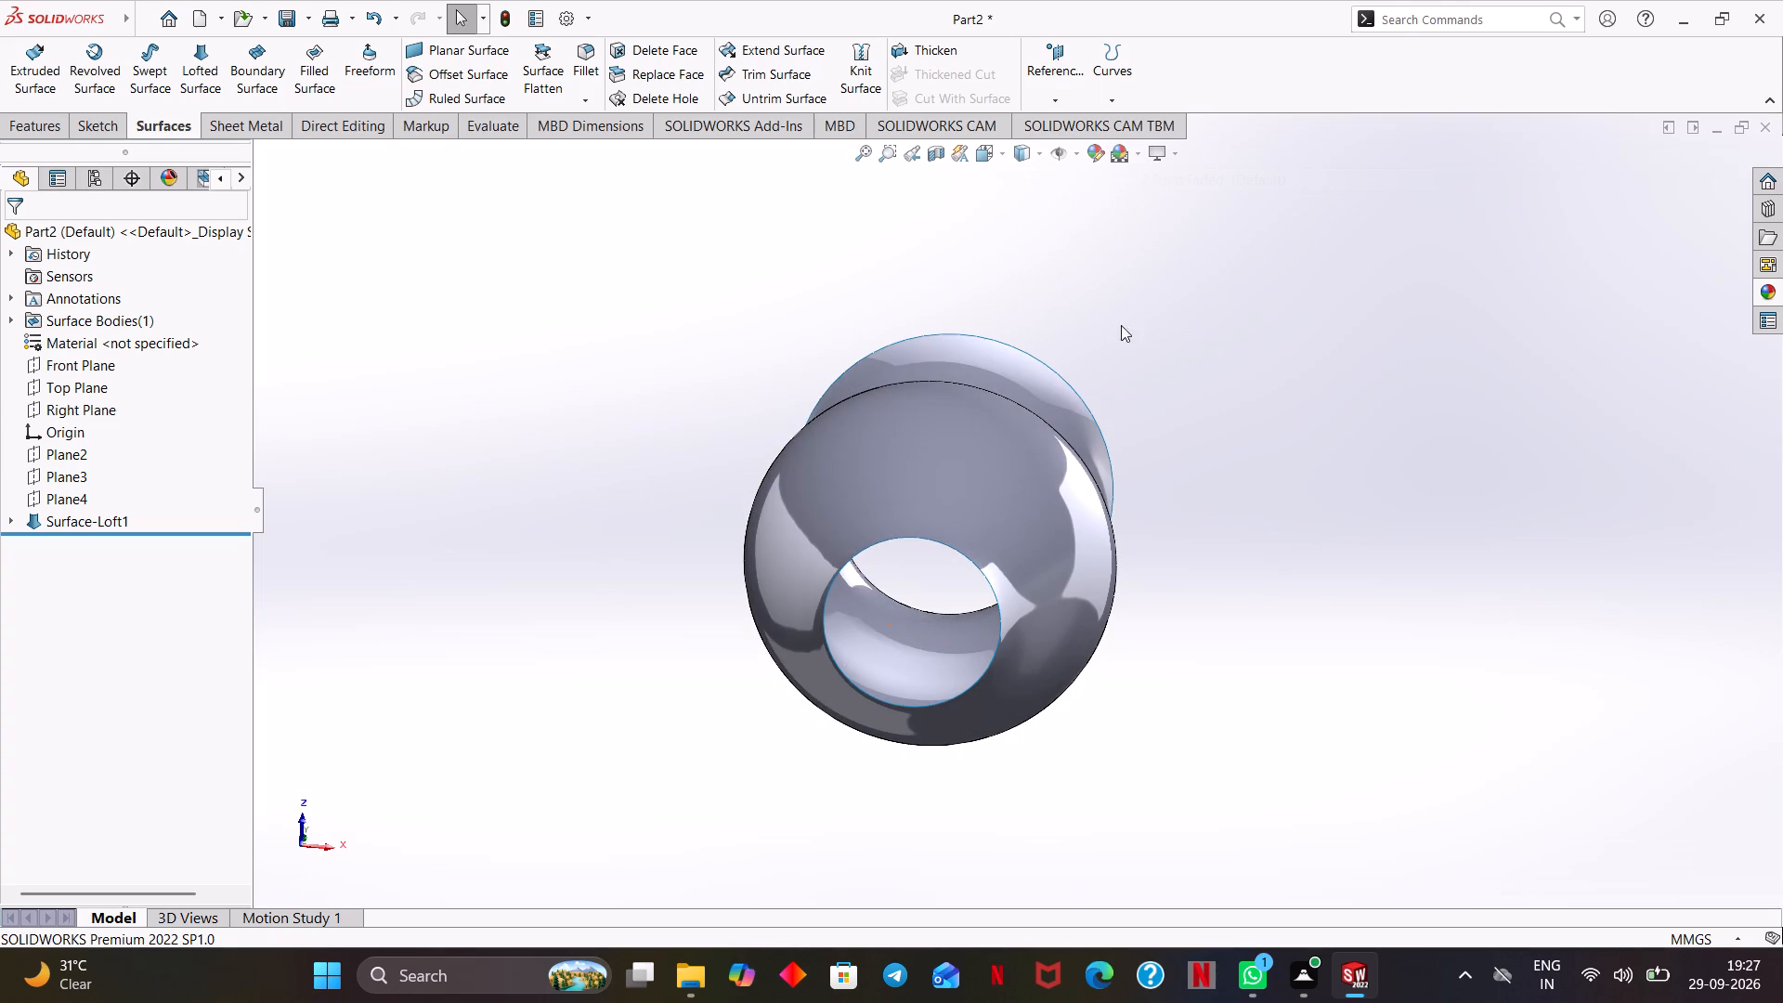
Close the vase's open base with a planar surface bounded by its bottom circular edge.
left_click(467, 54)
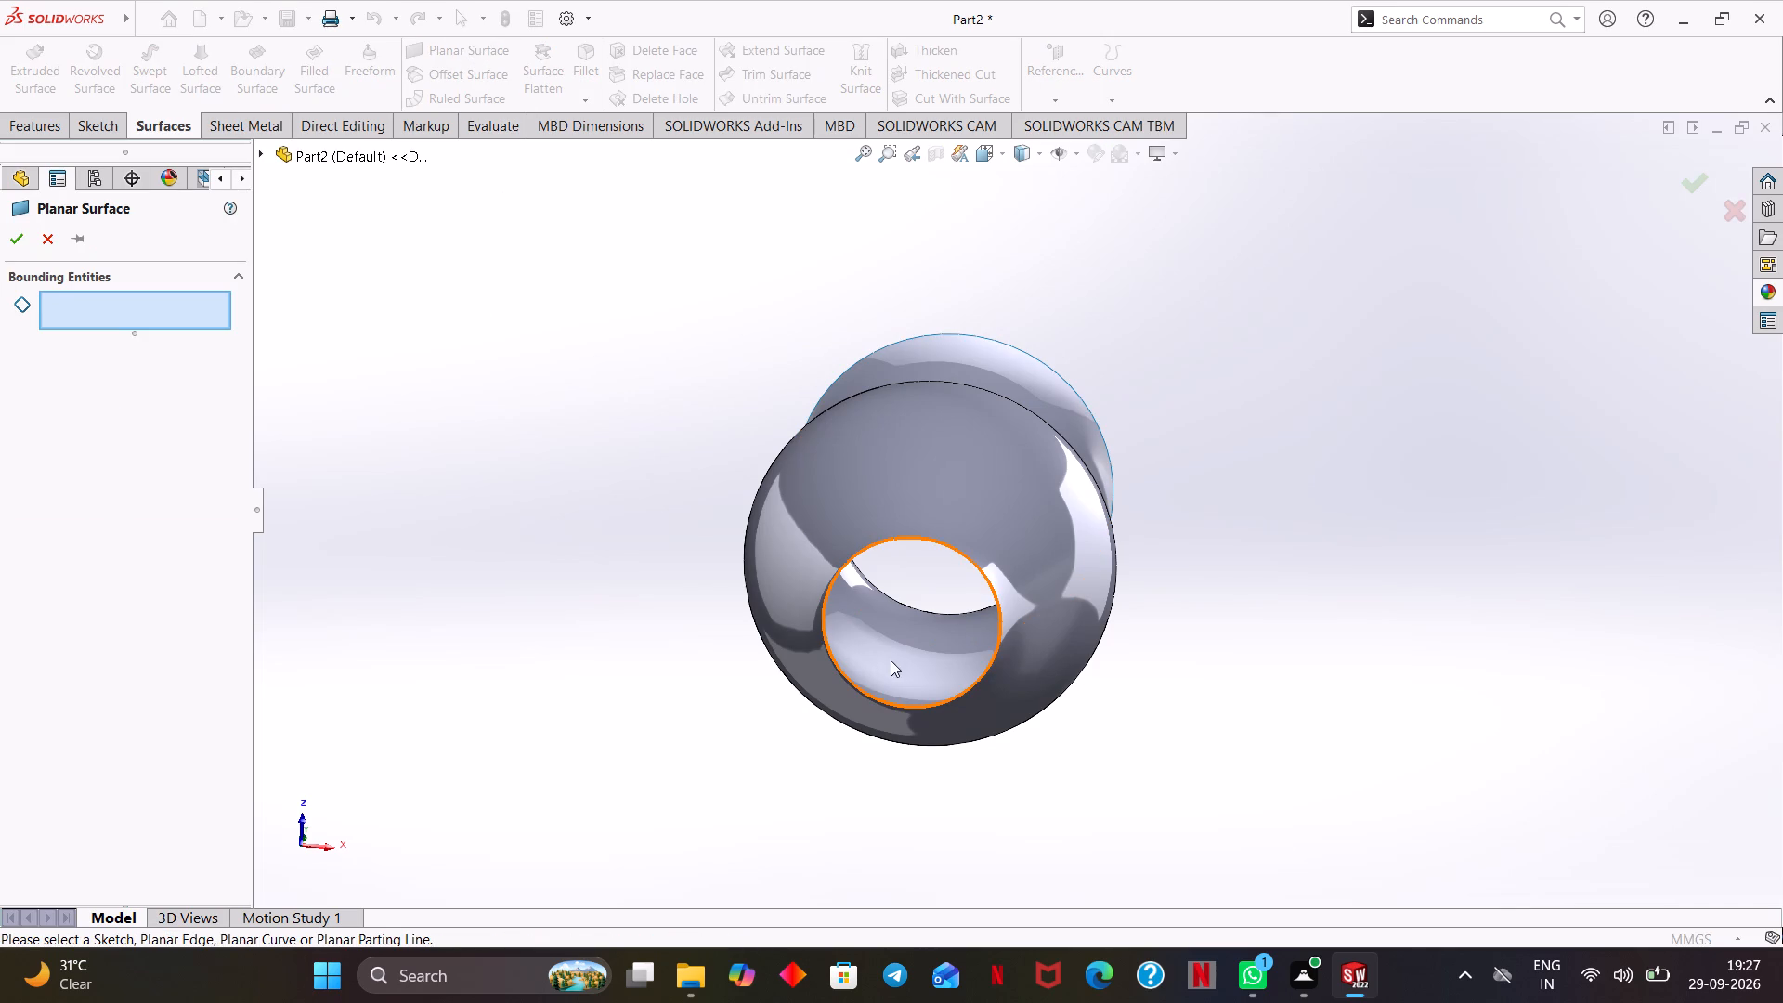
left_click(858, 688)
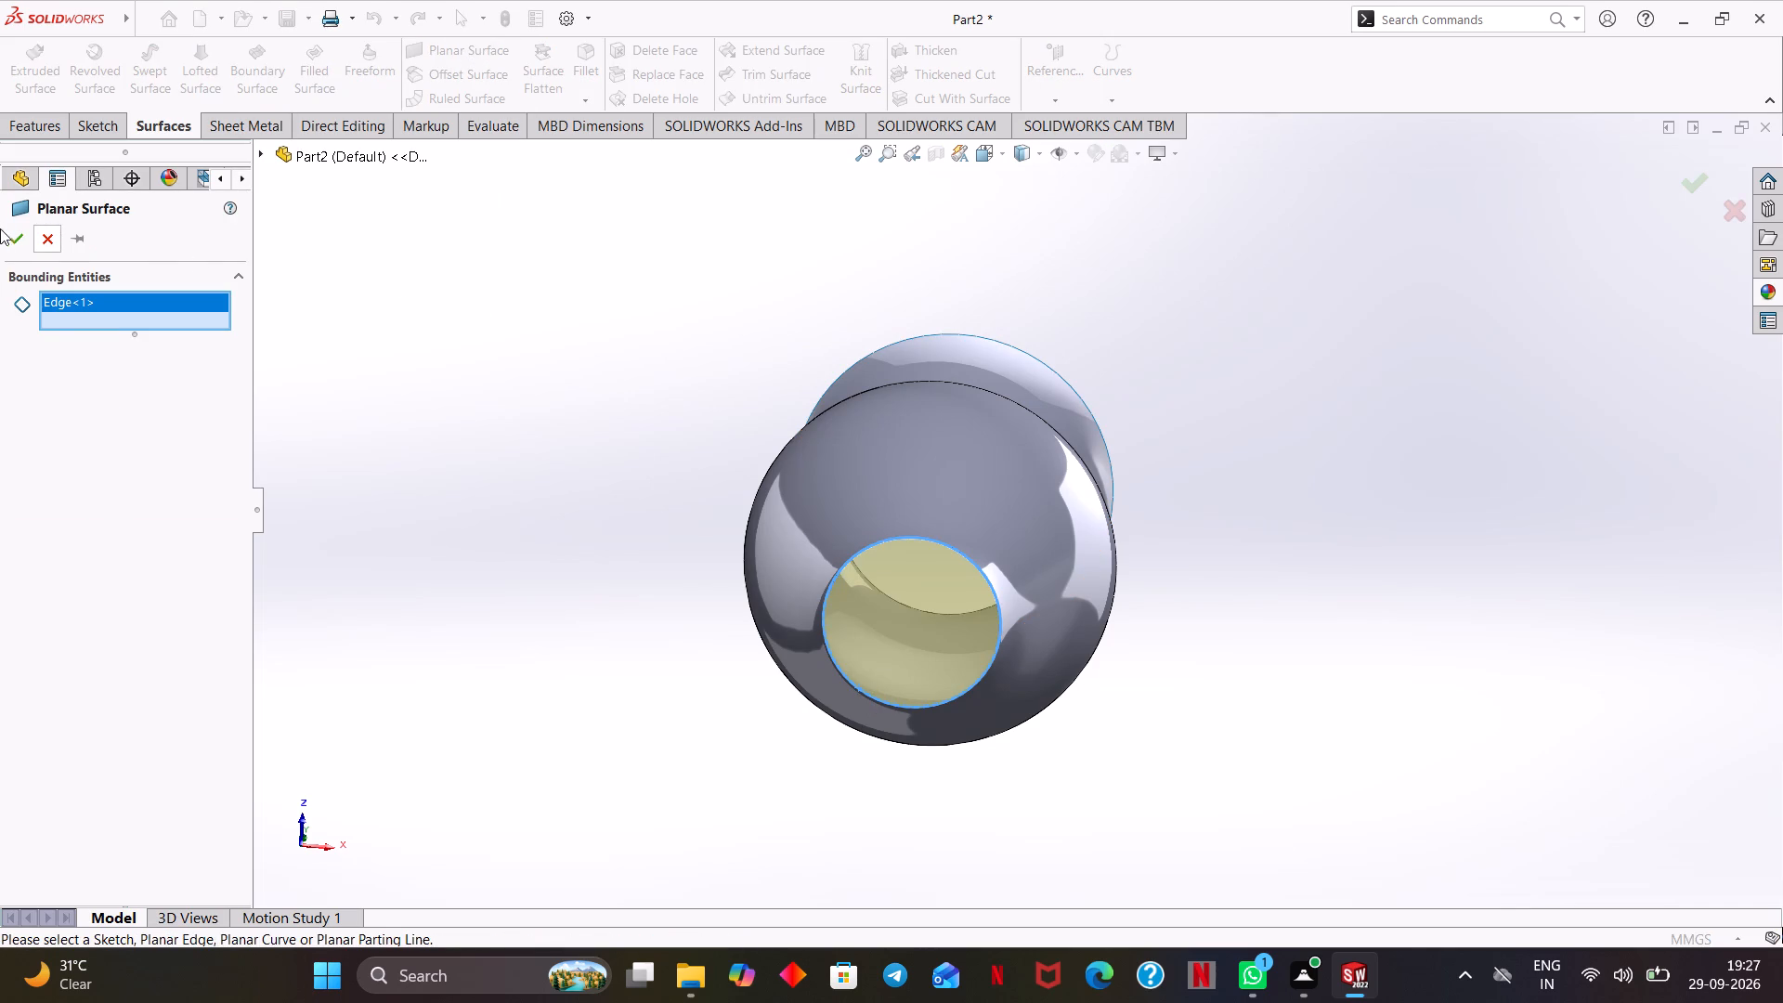
left_click(13, 236)
left_click(534, 367)
Examine the vase from outside, through its mouth and from underneath to check the base surface.
middle_click_drag(582, 373, 585, 378)
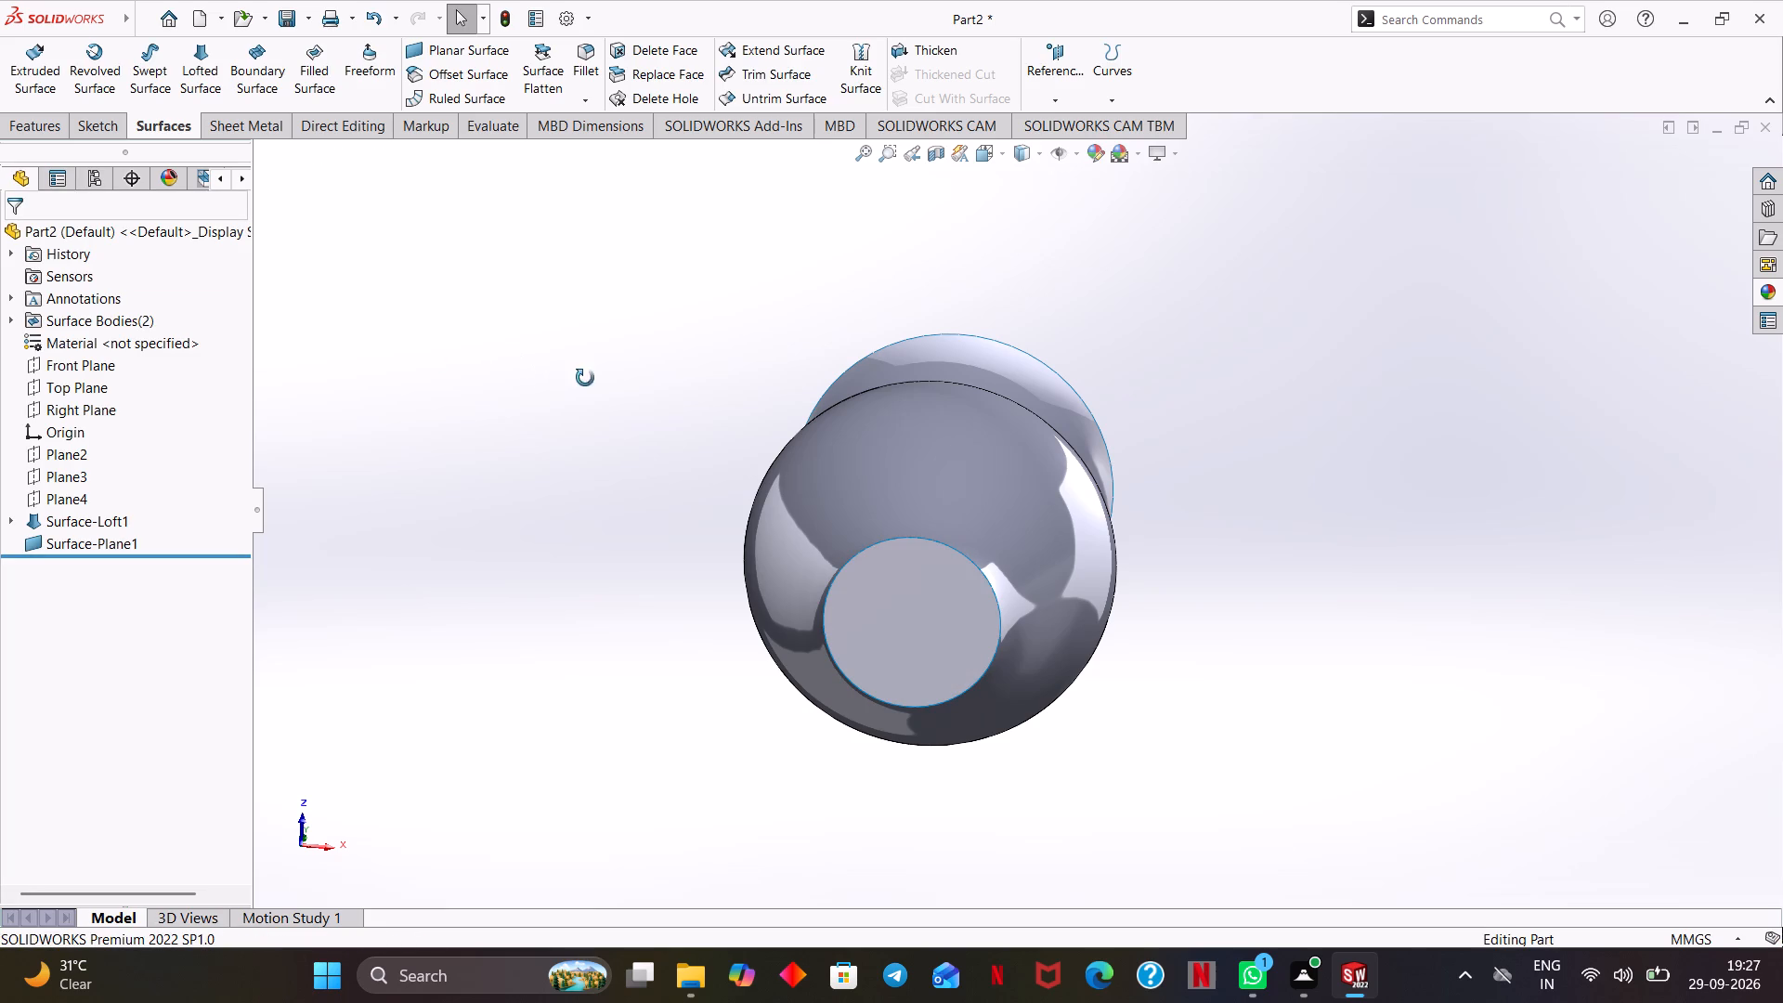
middle_click_drag(585, 378, 519, 832)
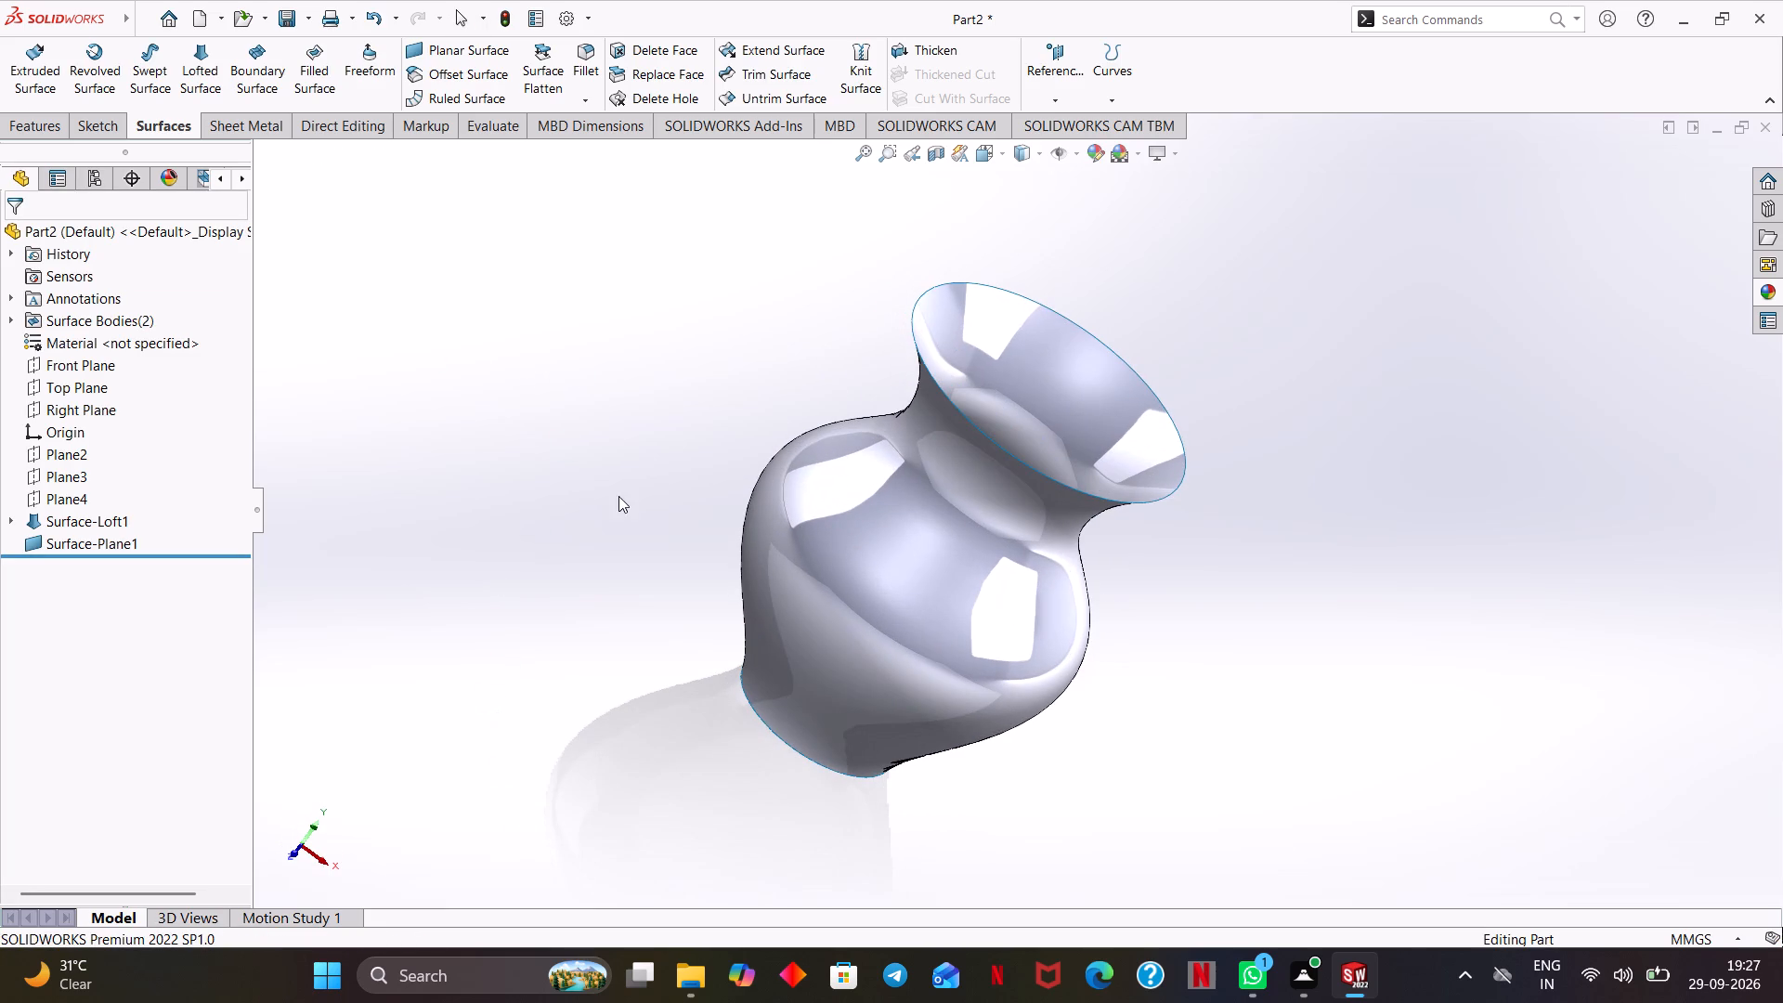
middle_click_drag(640, 482, 558, 696)
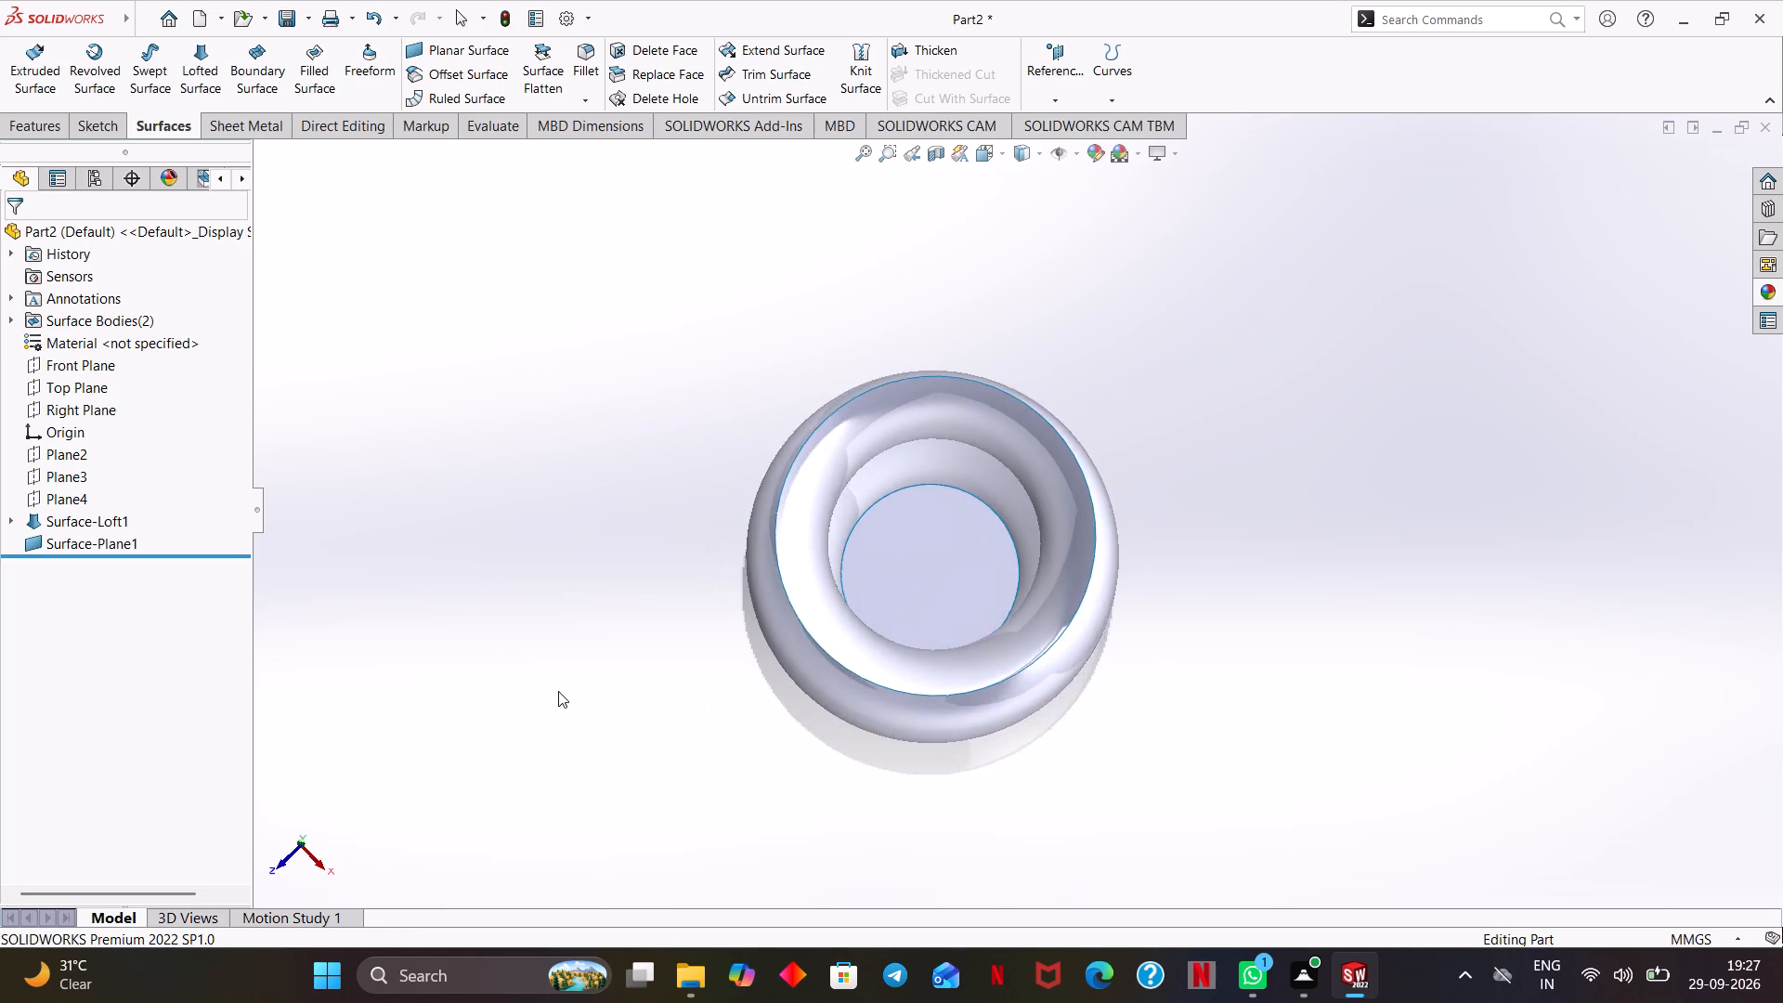
middle_click_drag(569, 692, 675, 376)
middle_click_drag(698, 645, 887, 456)
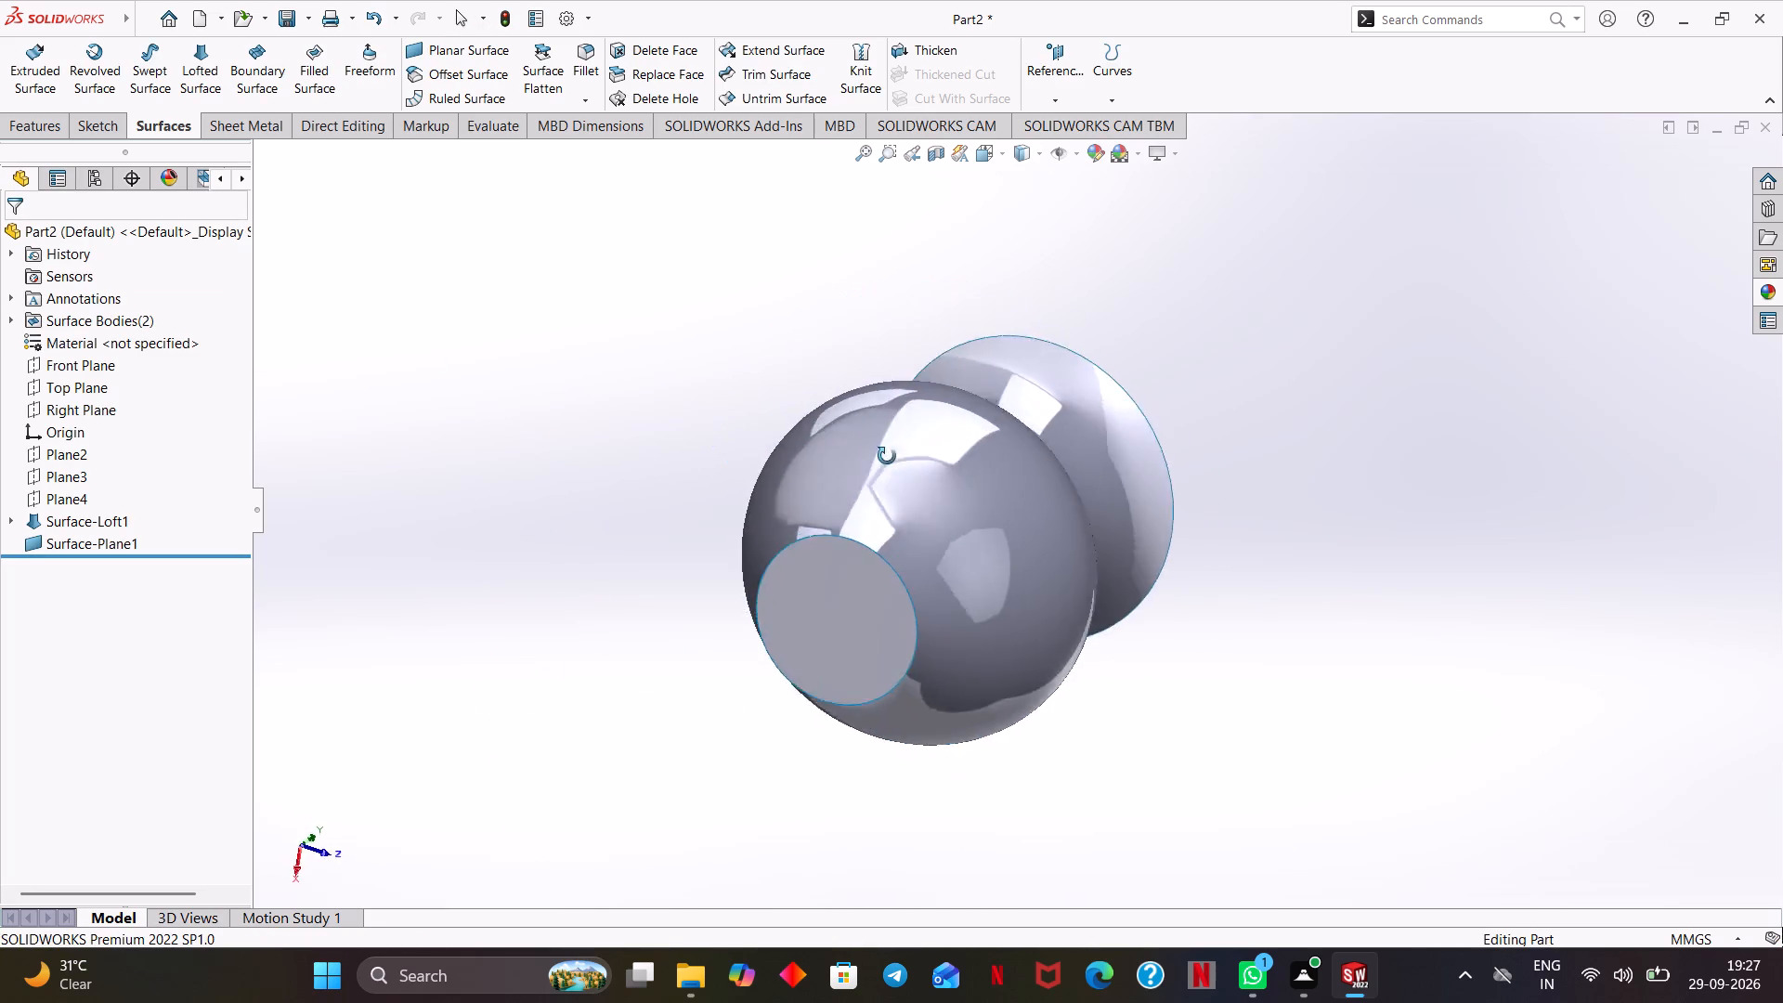
Knit the vase's lofted surface and its planar base surface into one surface with Merge entities enabled.
middle_click_drag(887, 456, 895, 948)
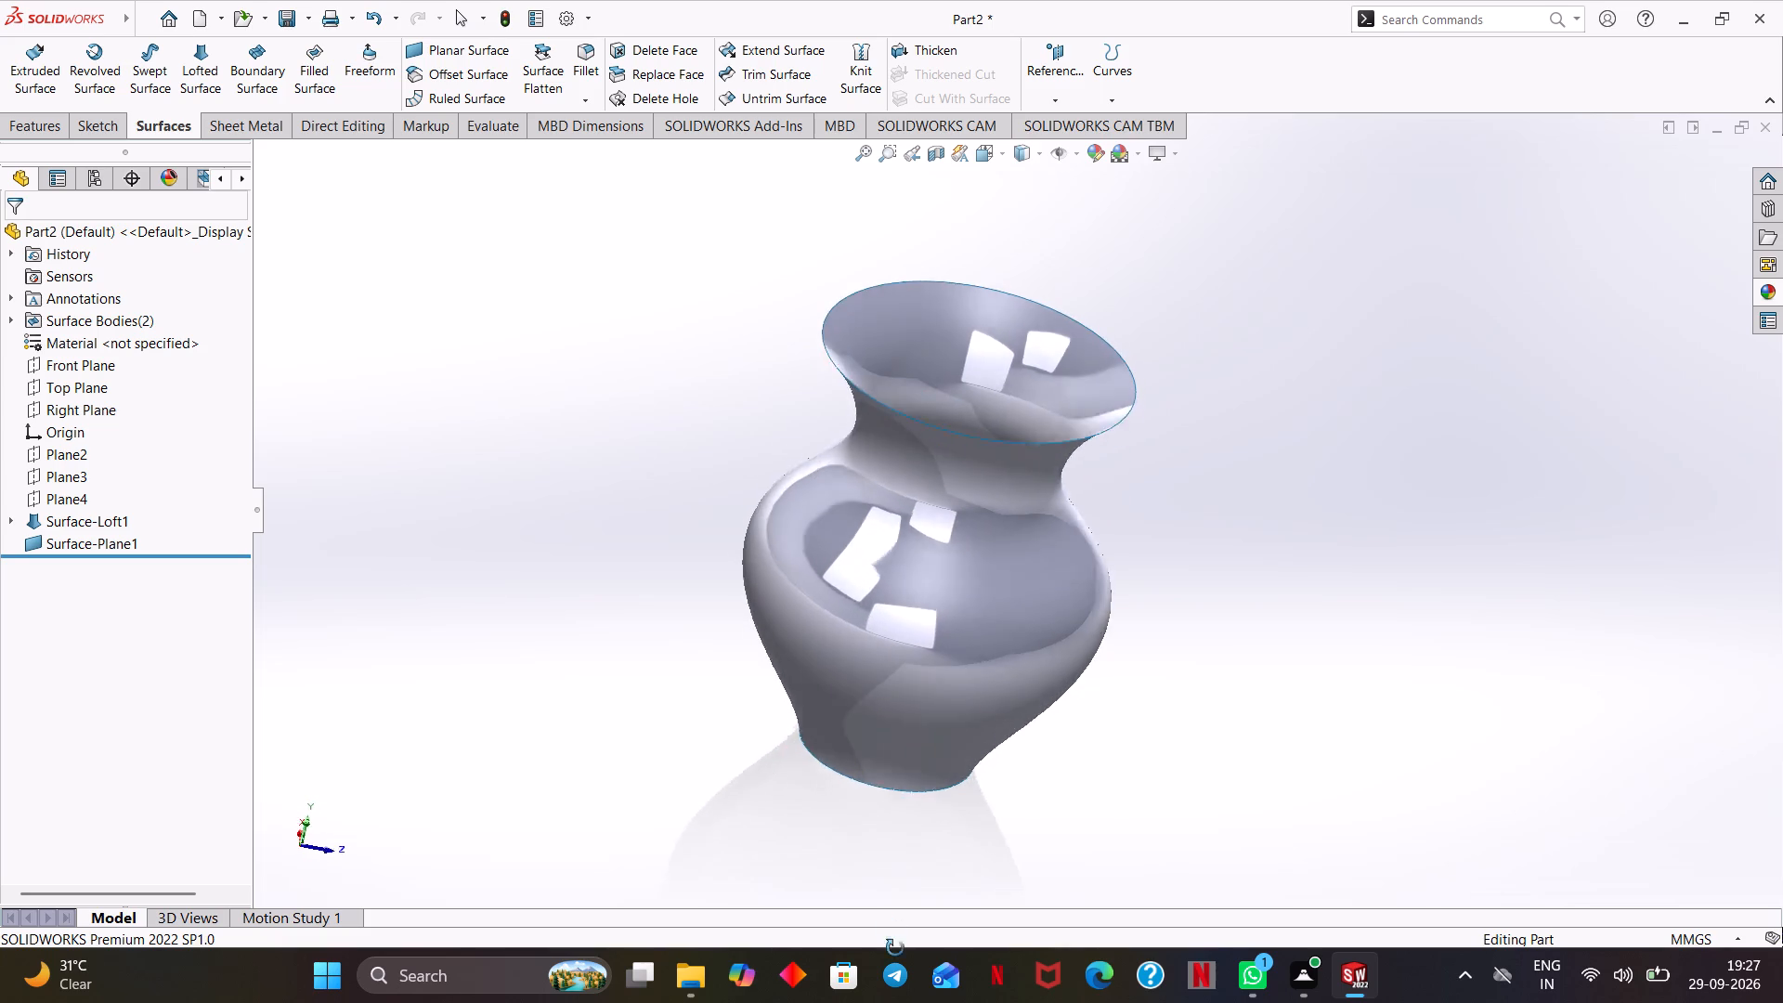
middle_click_drag(895, 948, 906, 971)
middle_click_drag(722, 615, 761, 653)
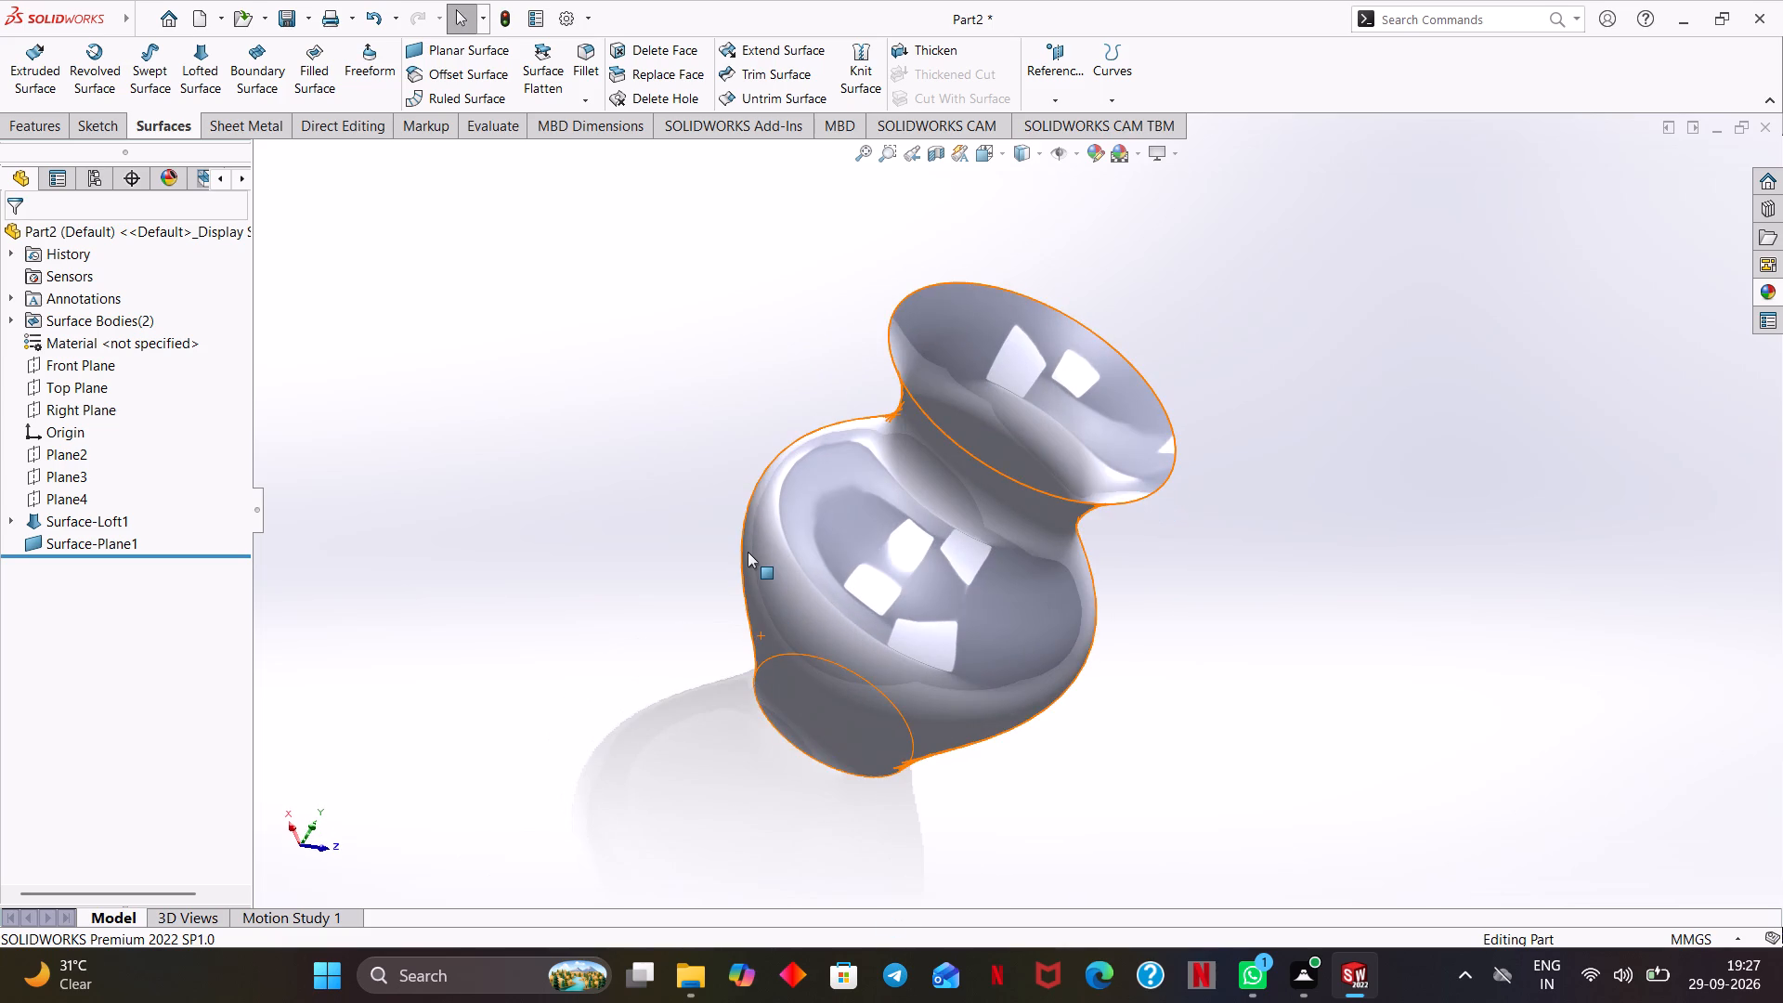
key("ctrl+7")
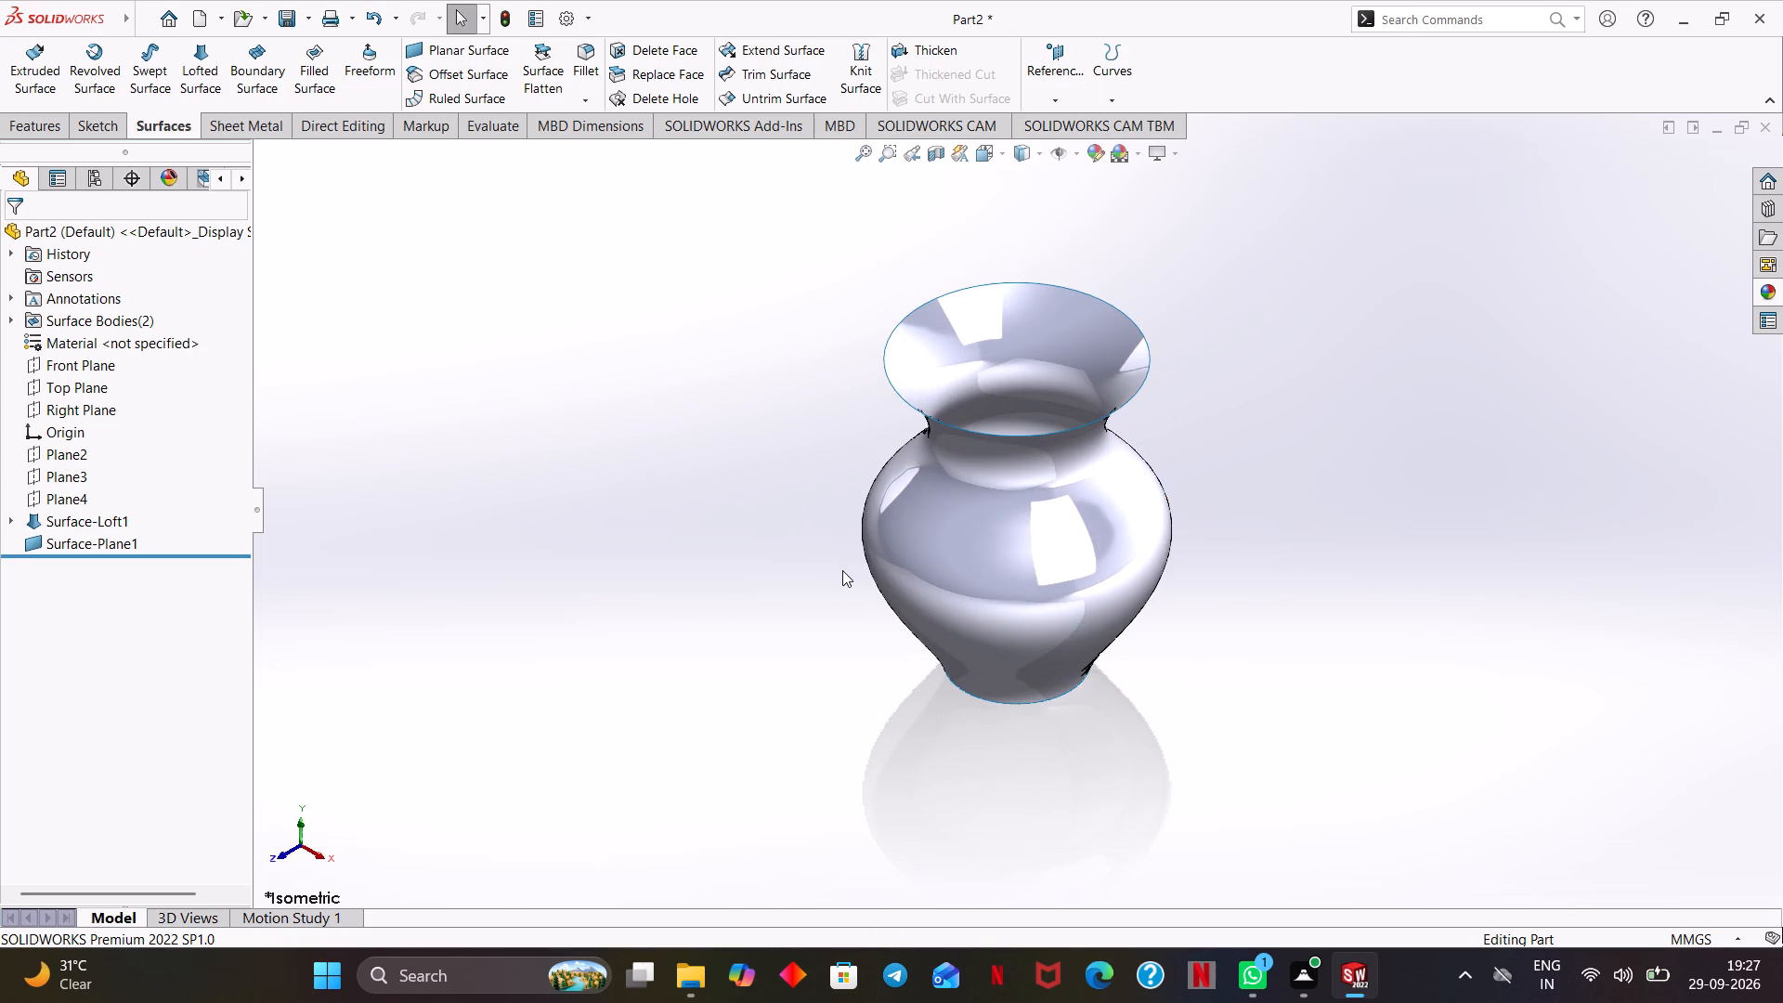
scroll(837, 562, "down", 1)
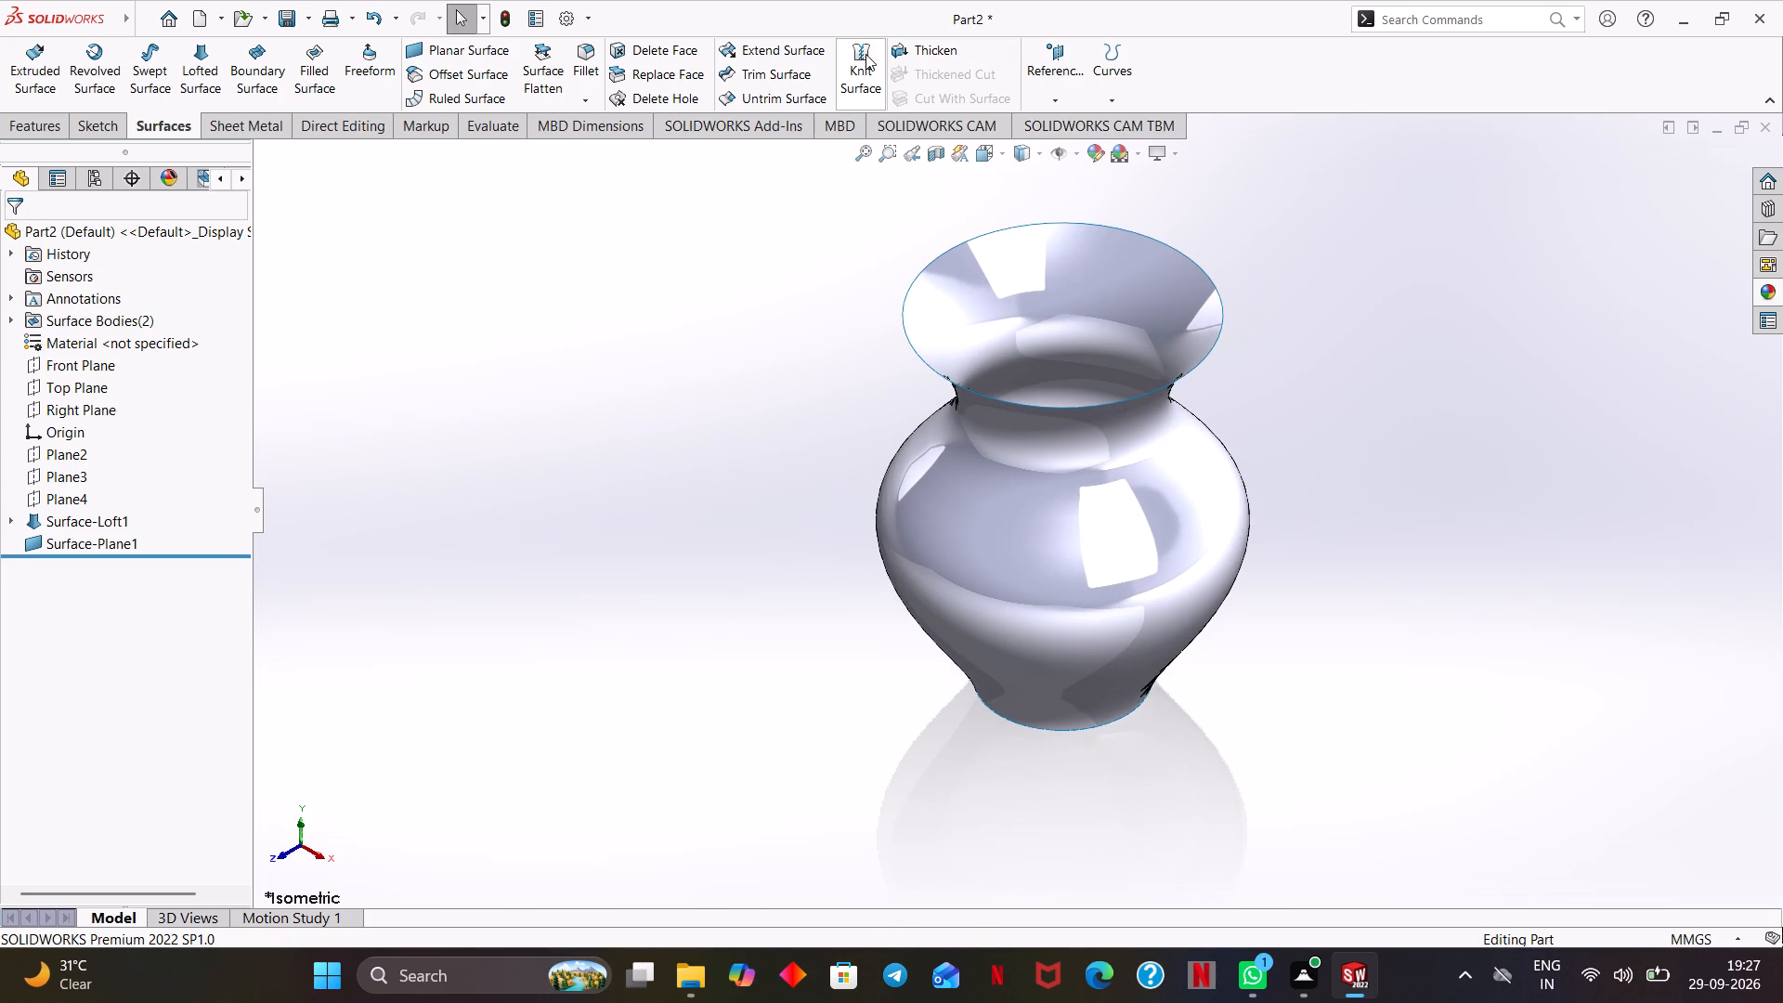
left_click(853, 61)
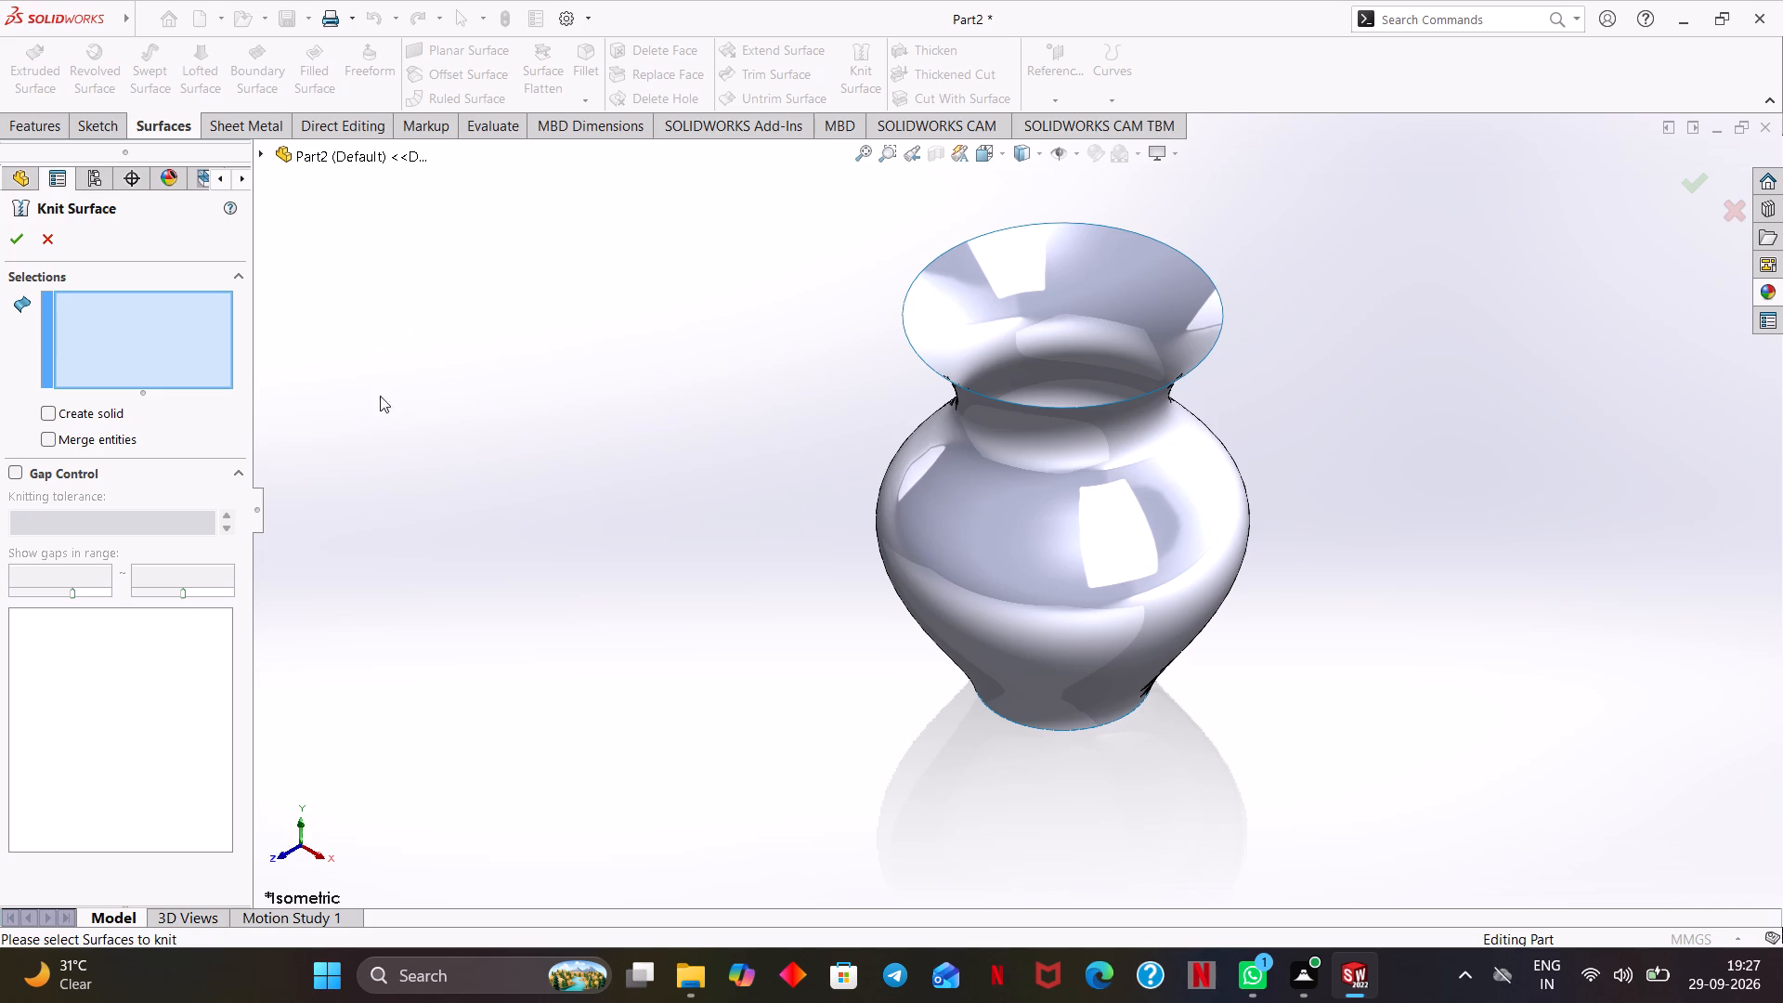
left_click(1026, 510)
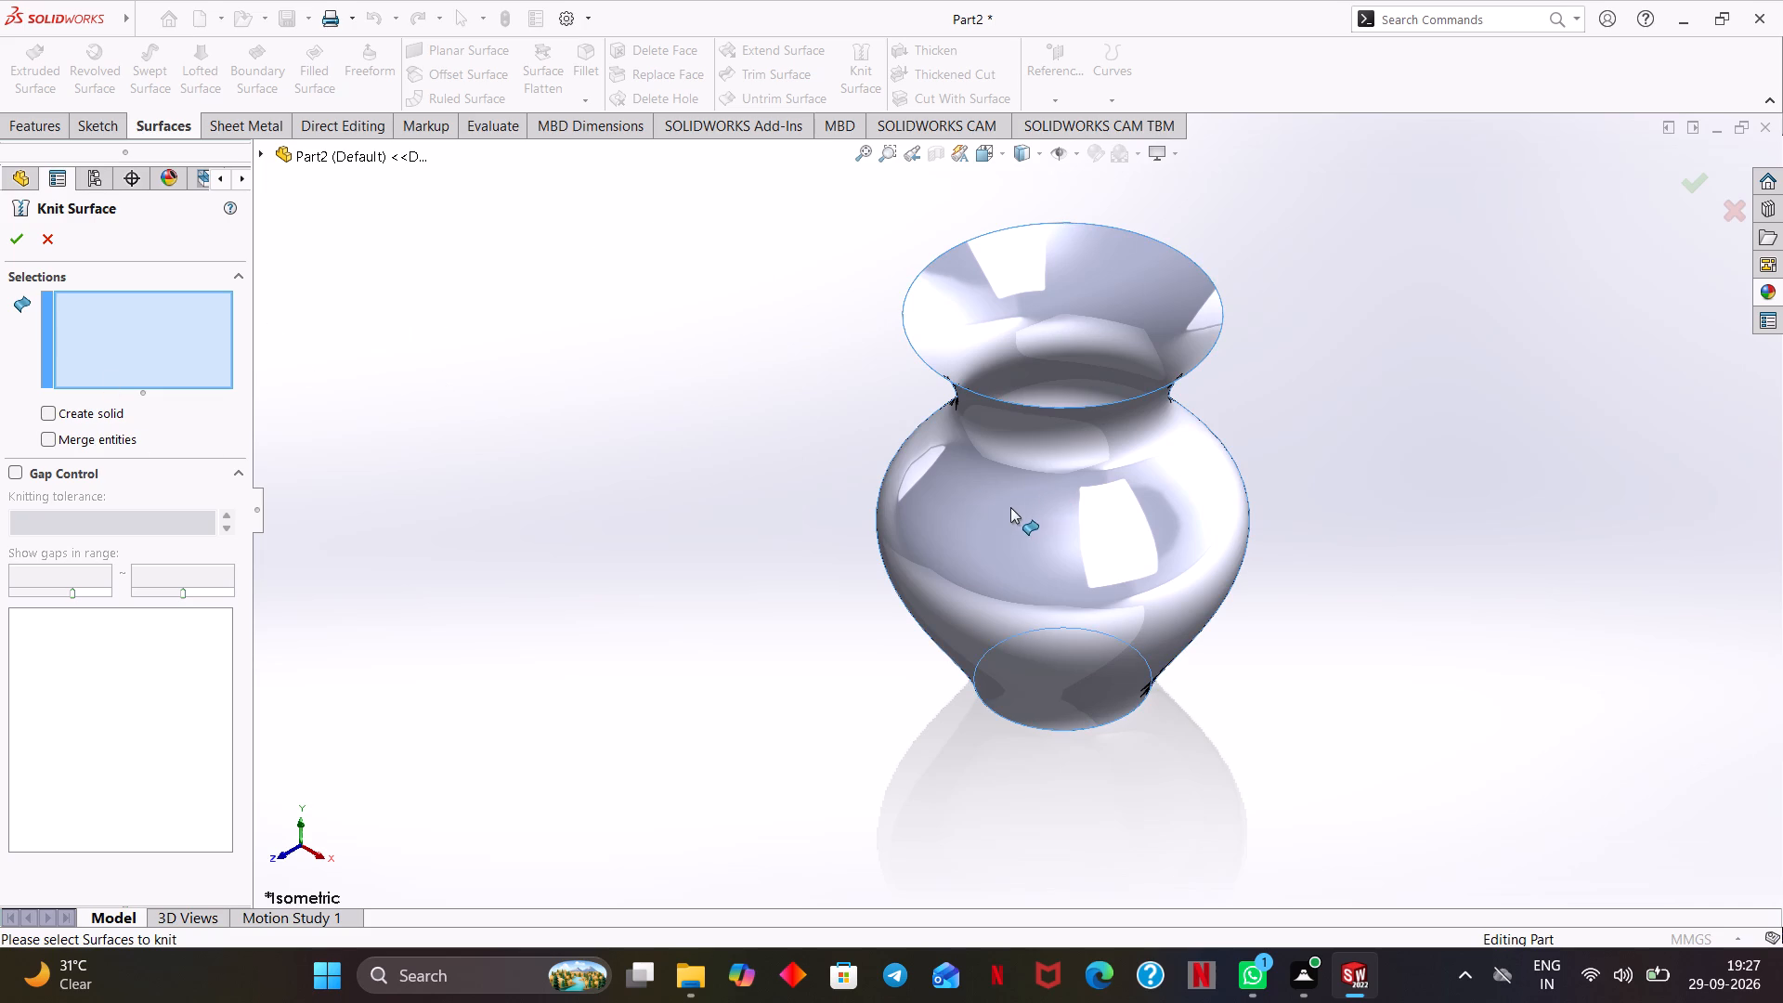
middle_click_drag(744, 557, 826, 201)
left_click(1010, 633)
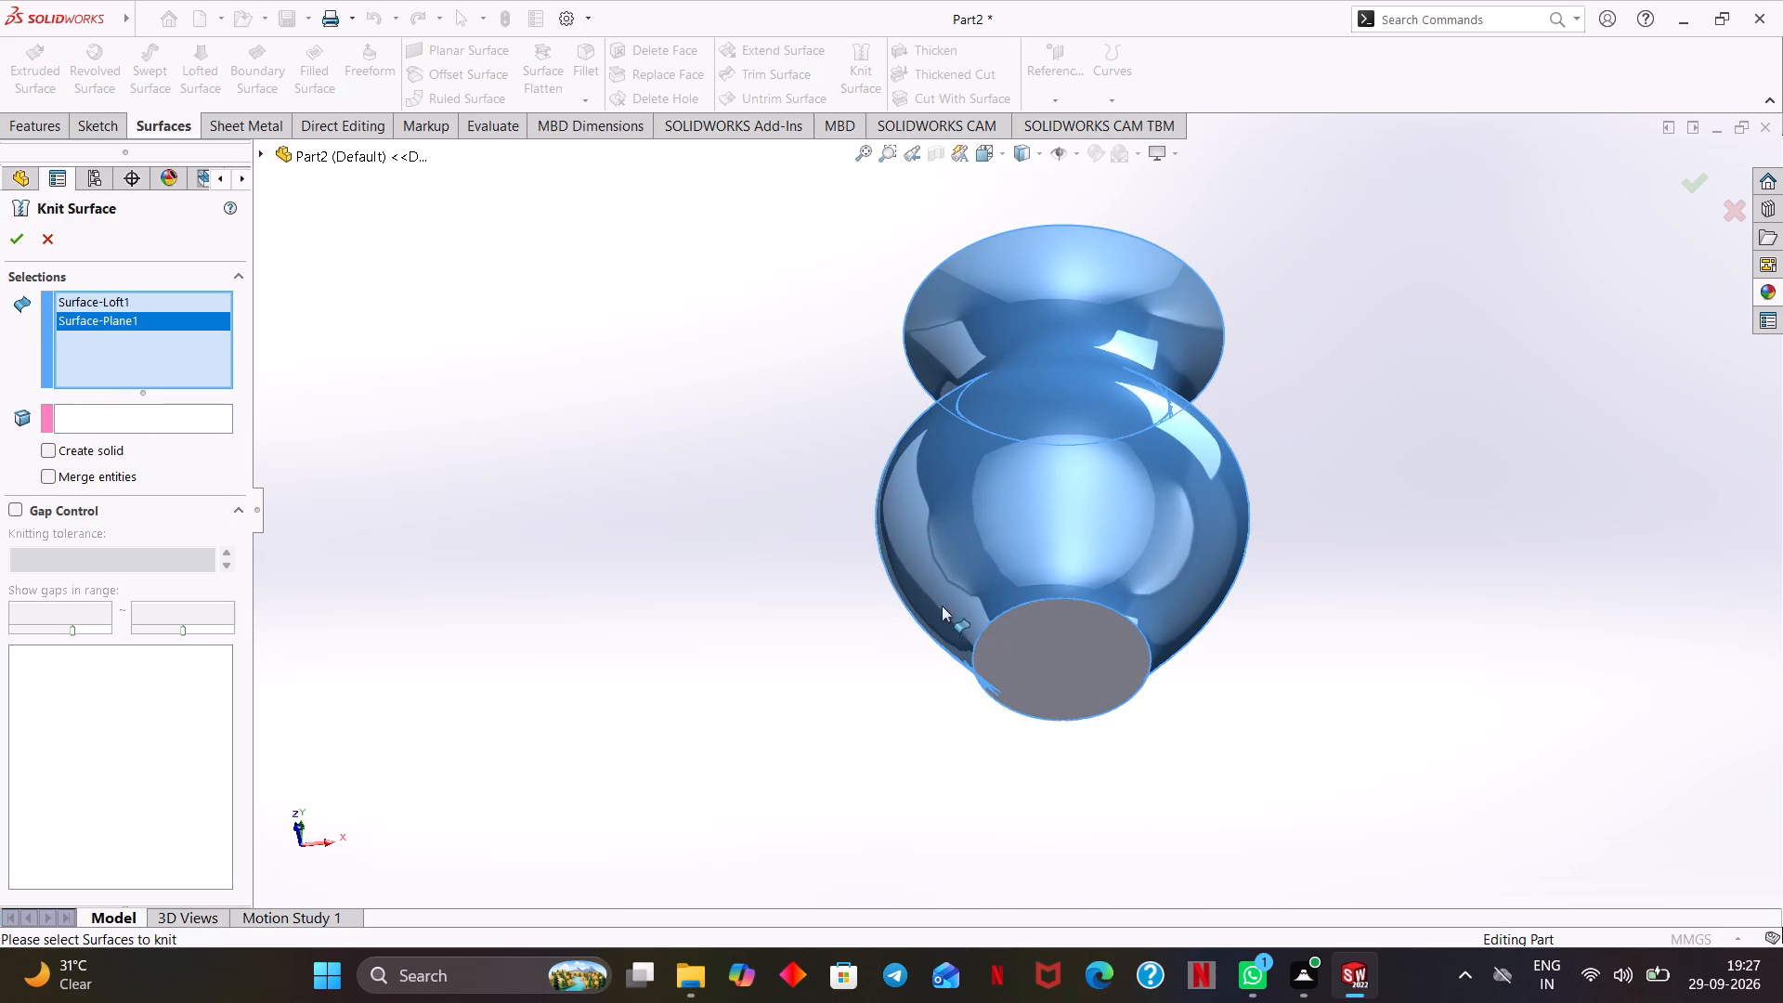
middle_click_drag(761, 451, 684, 774)
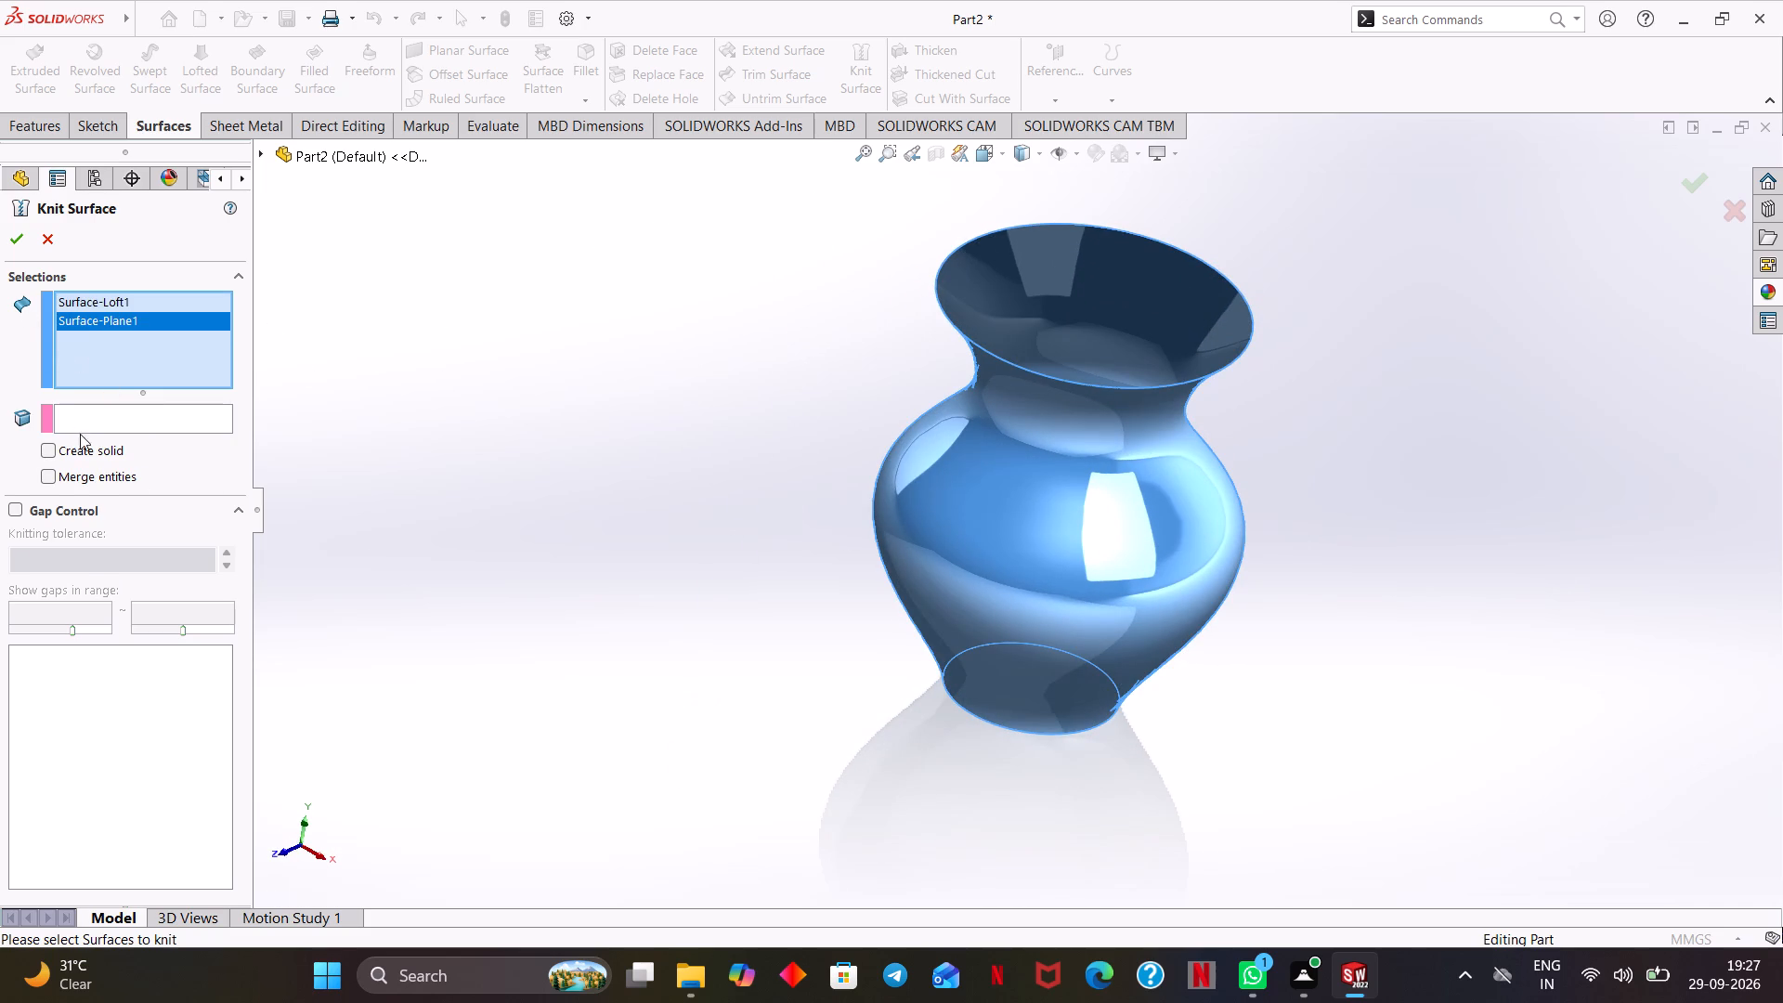
left_click(76, 482)
left_click(12, 247)
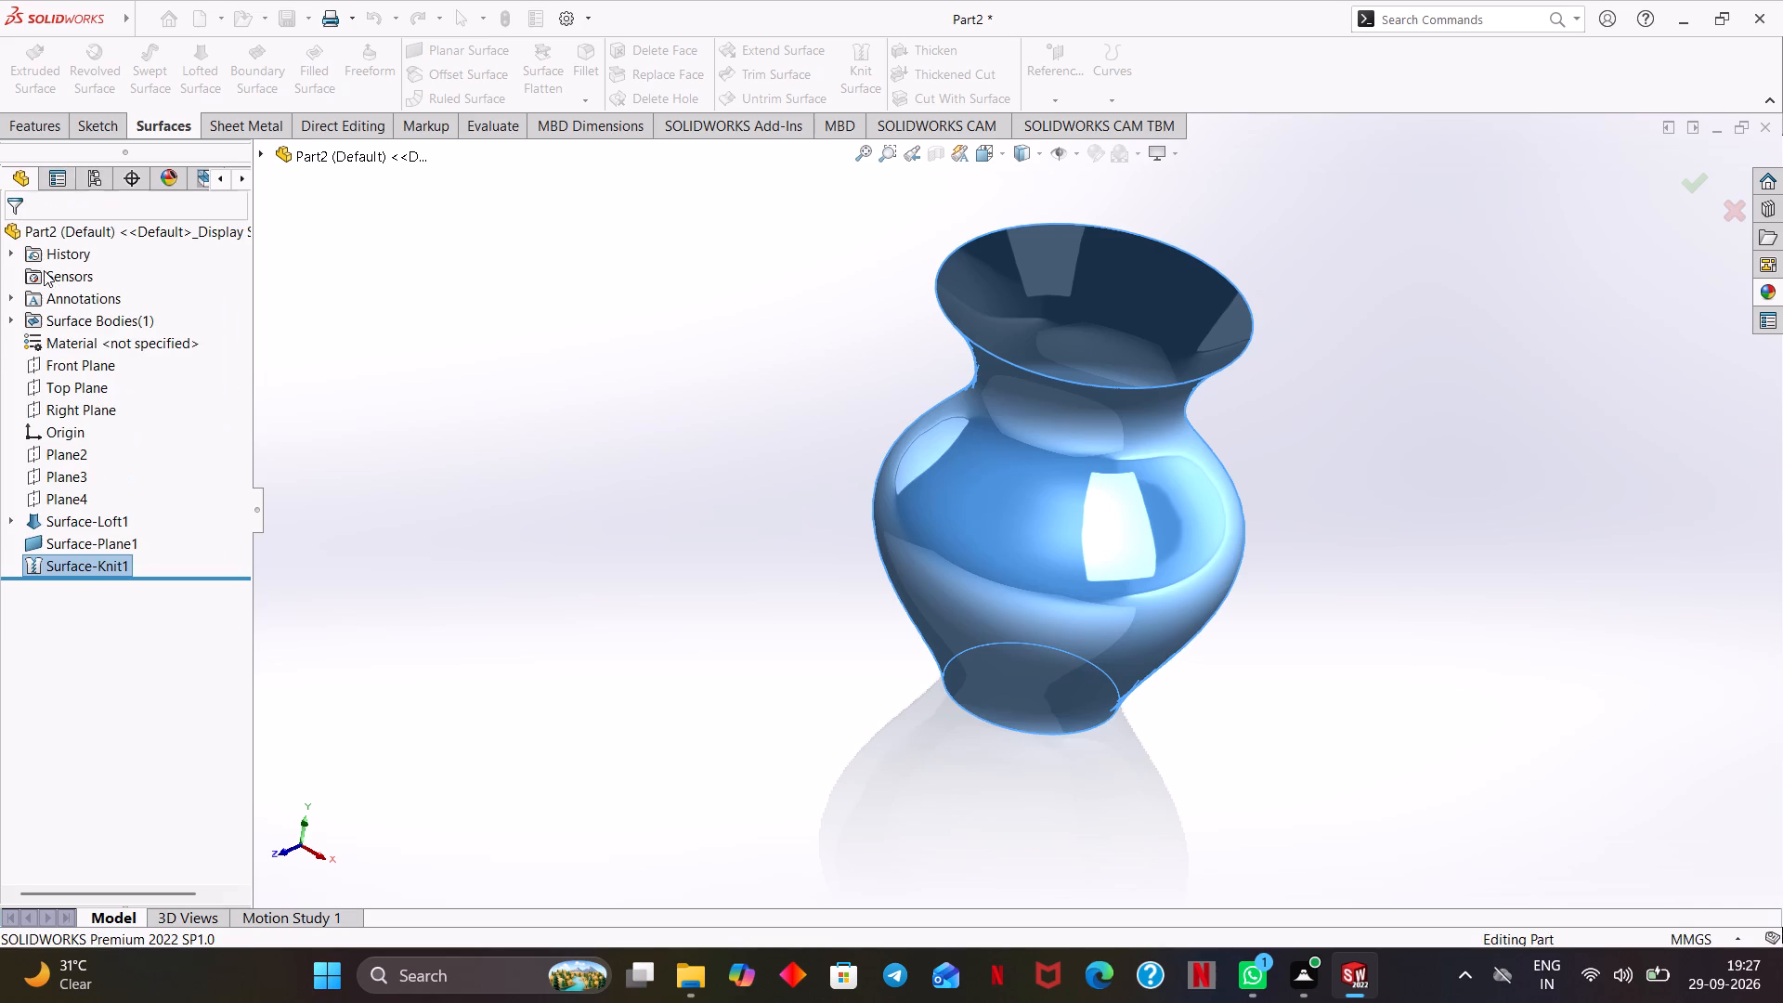
Fillet the knitted vase's lofted side face with a 5 mm radius to round its junction with the base.
scroll(833, 507, "up", 1)
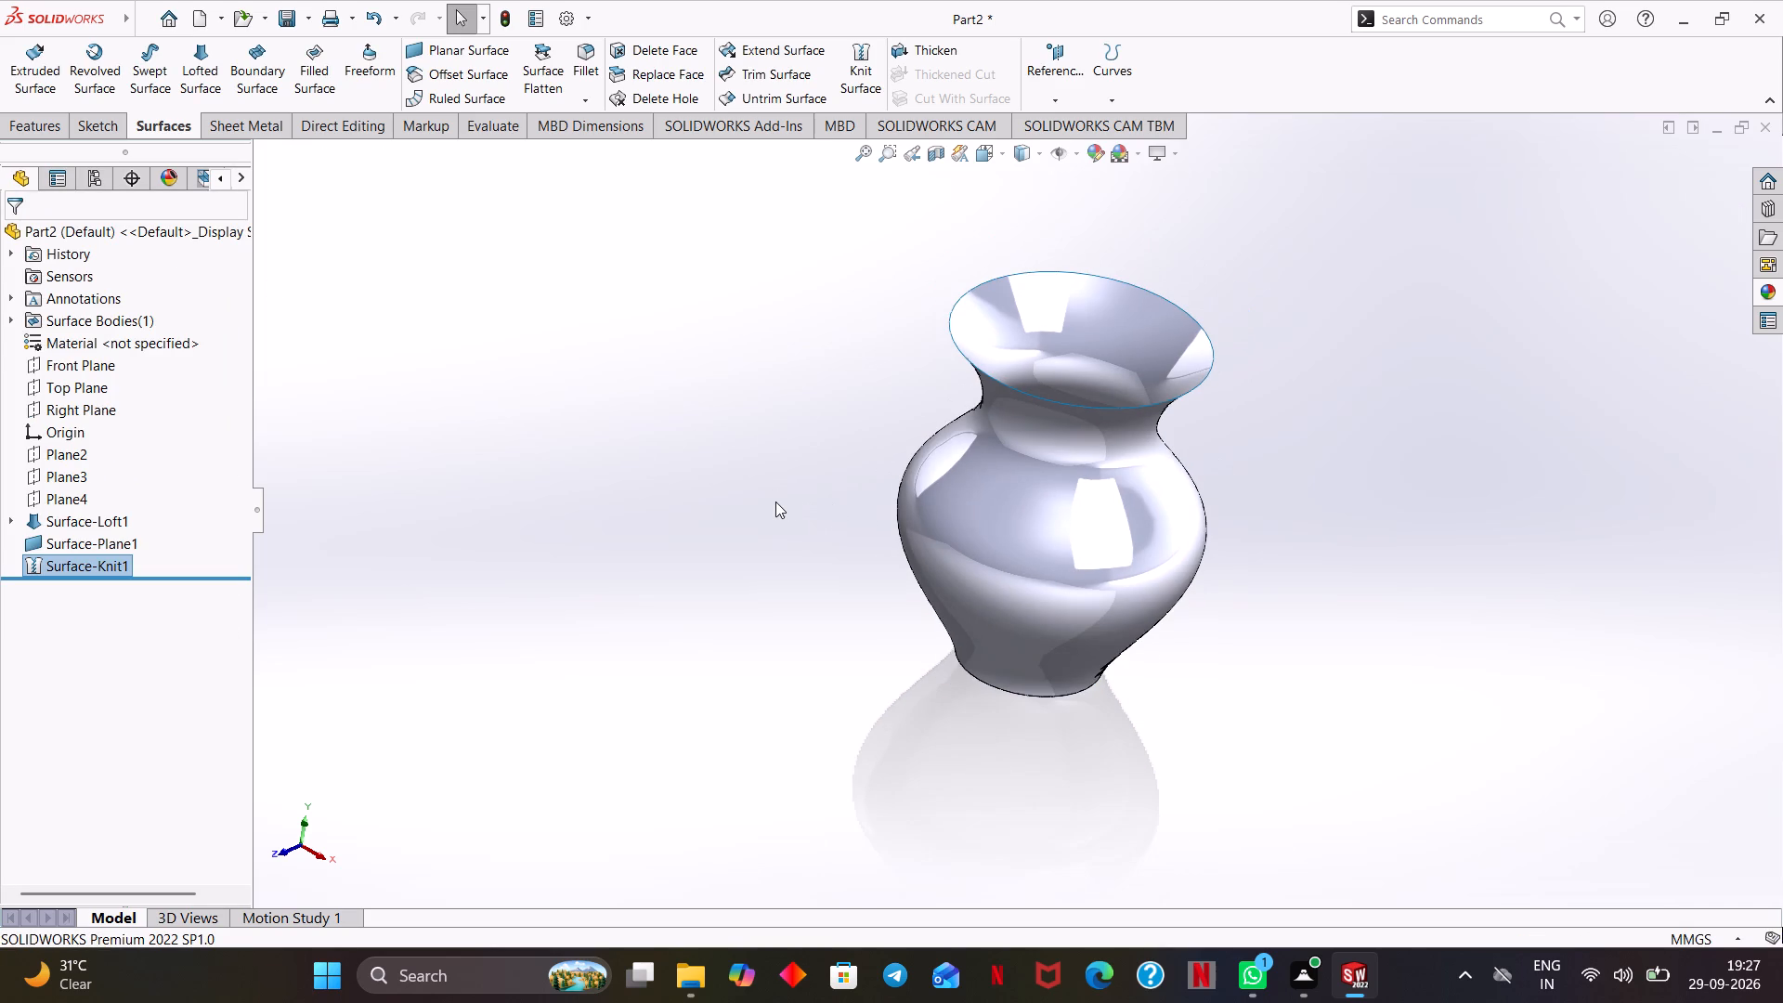
key("ctrl+7")
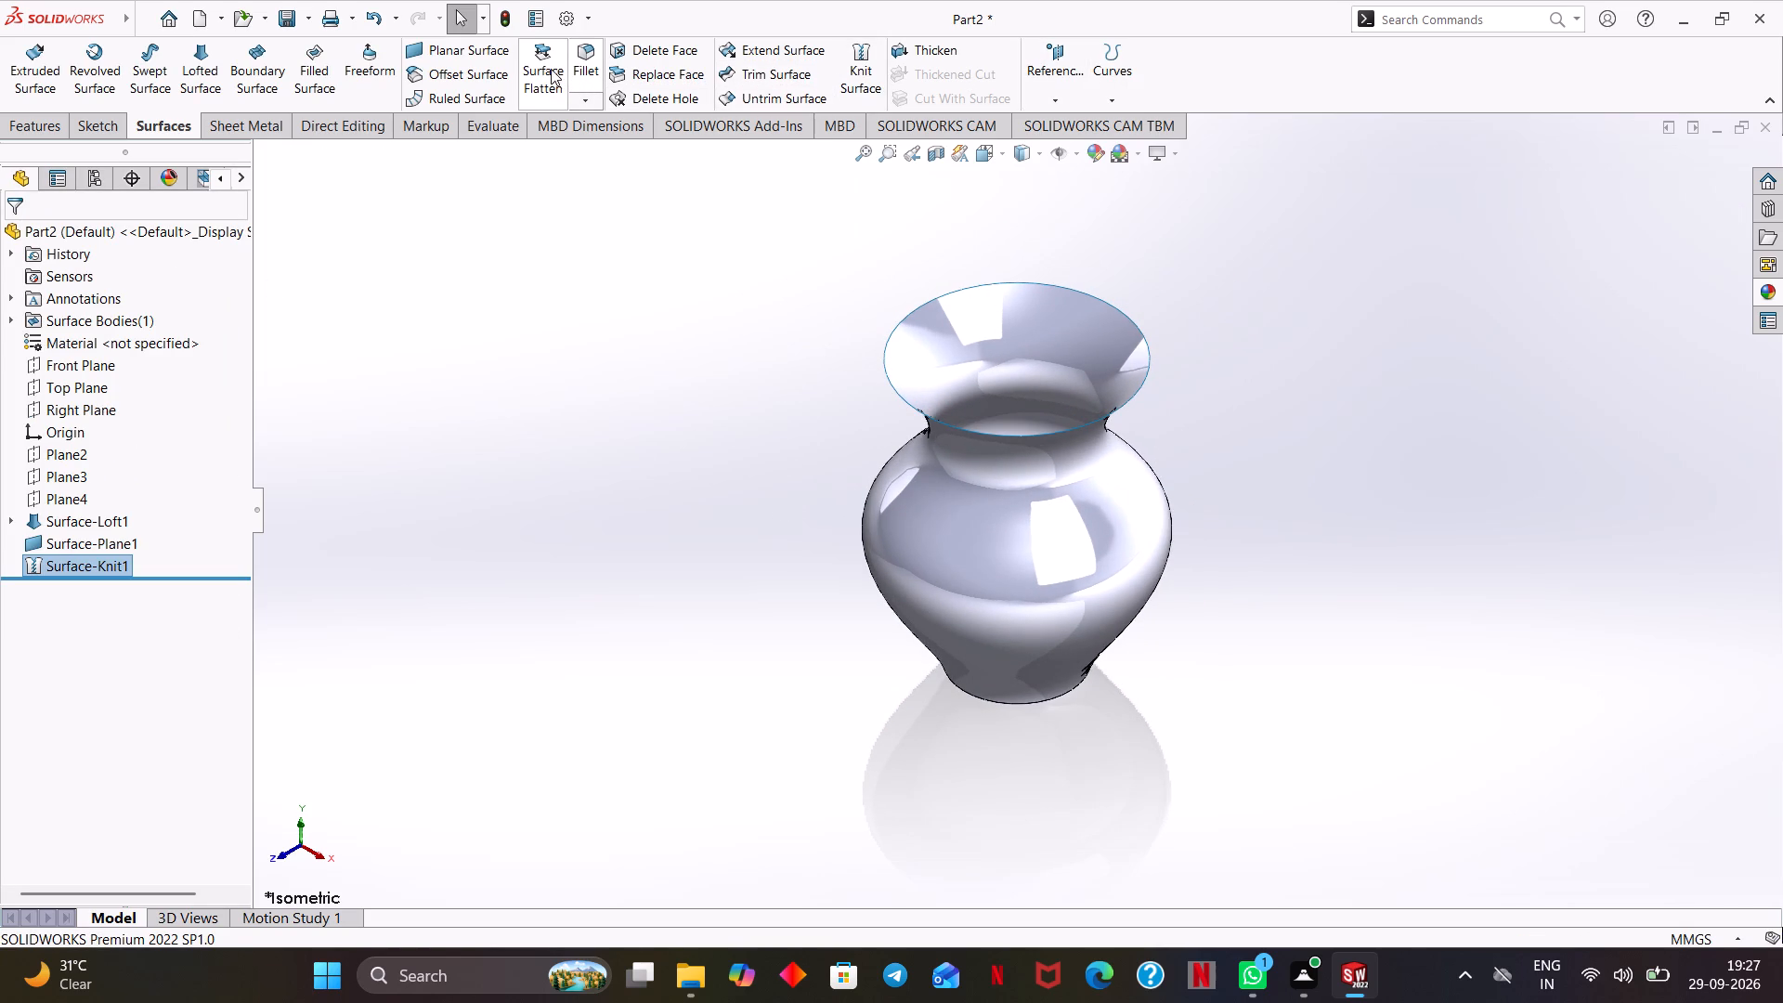
left_click(591, 47)
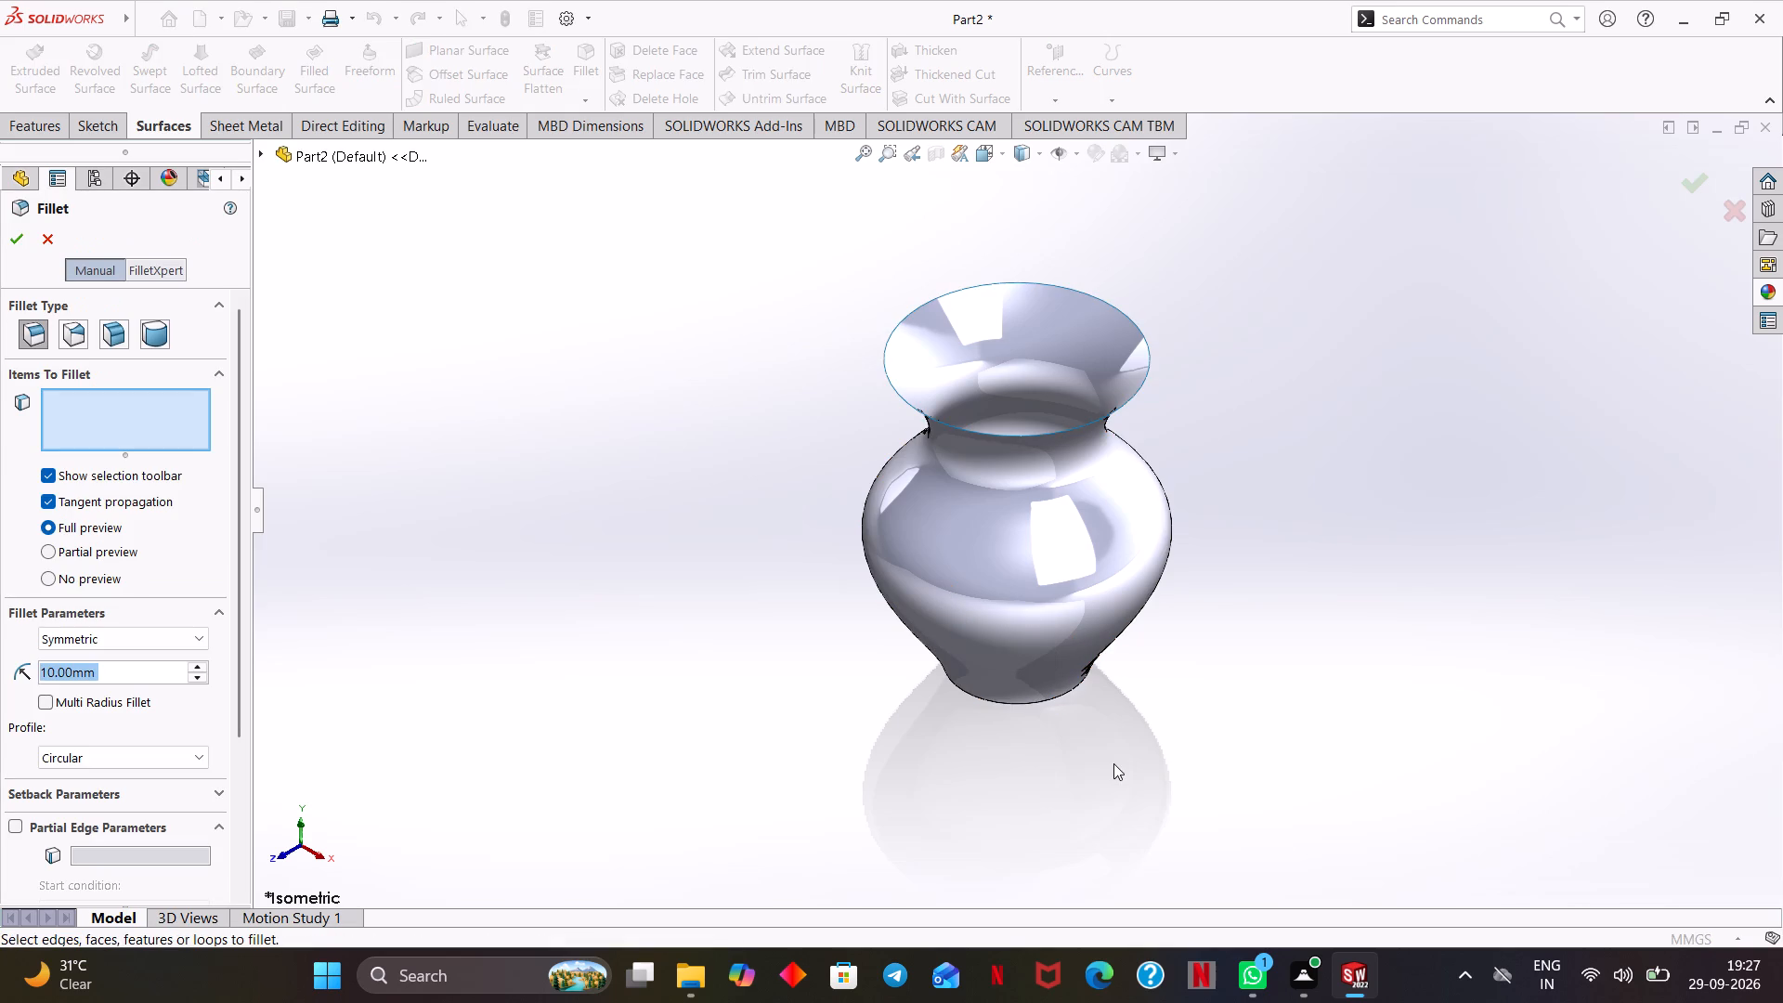
scroll(1139, 741, "down", 3)
middle_click_drag(1071, 637, 1074, 515)
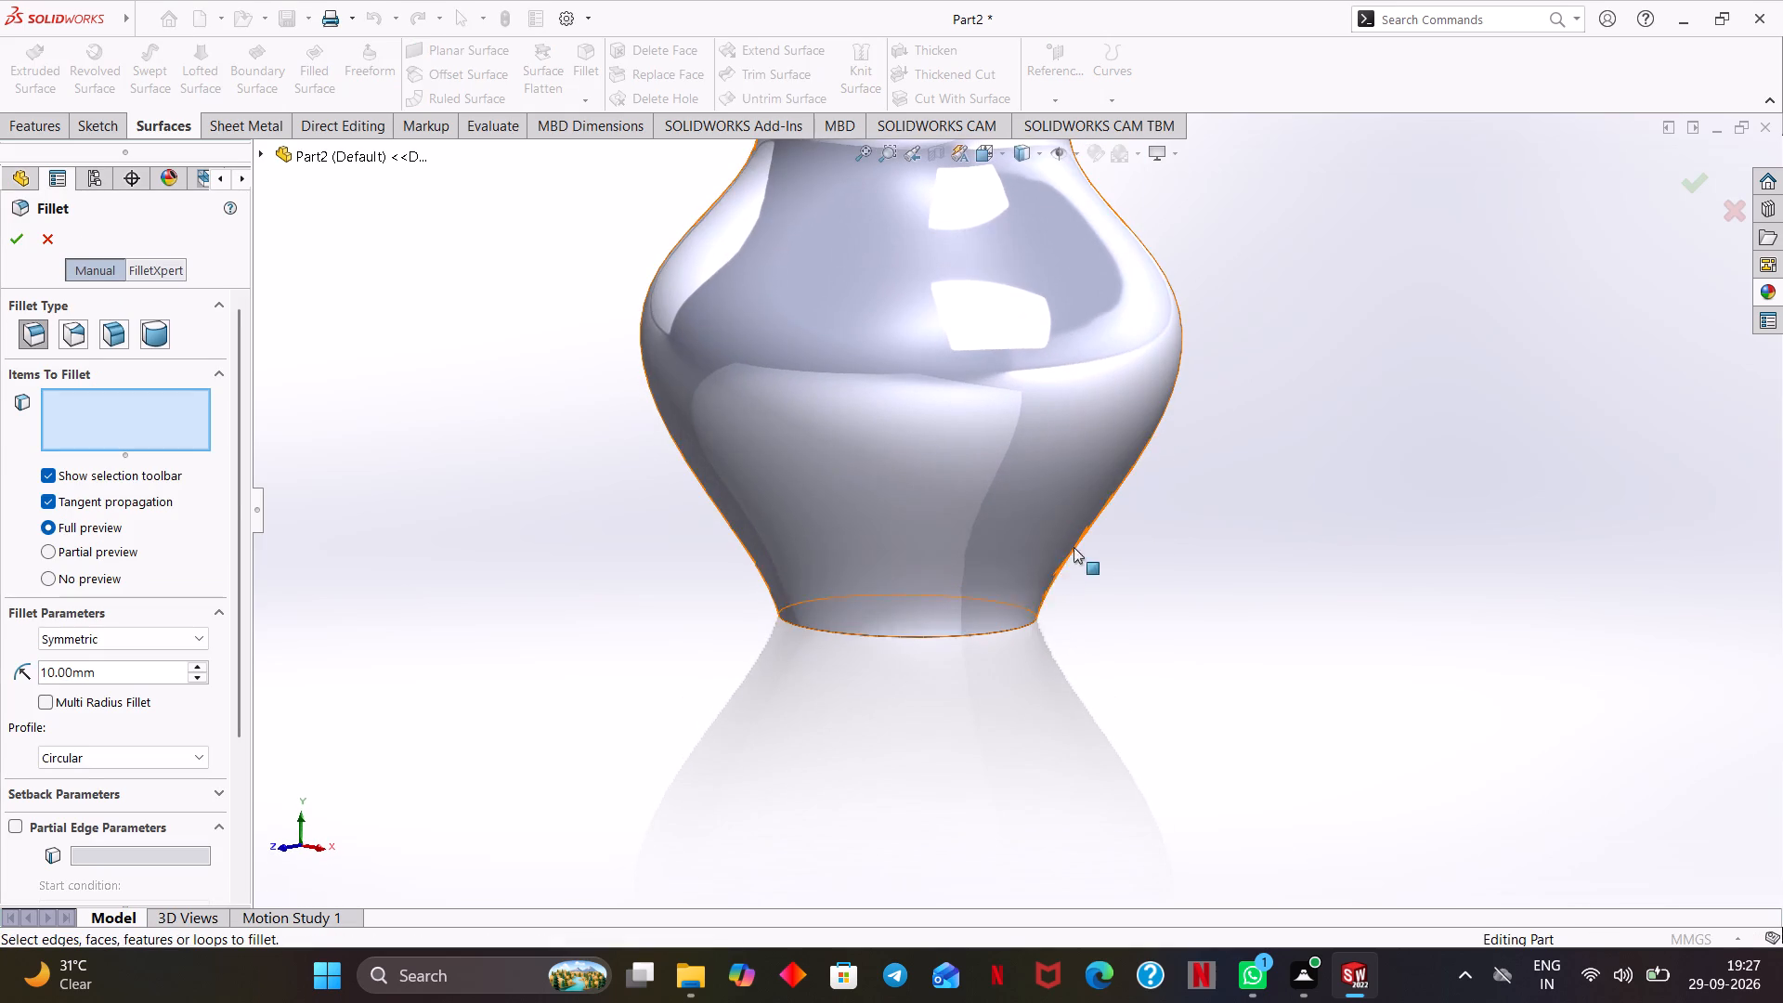
left_click(1039, 598)
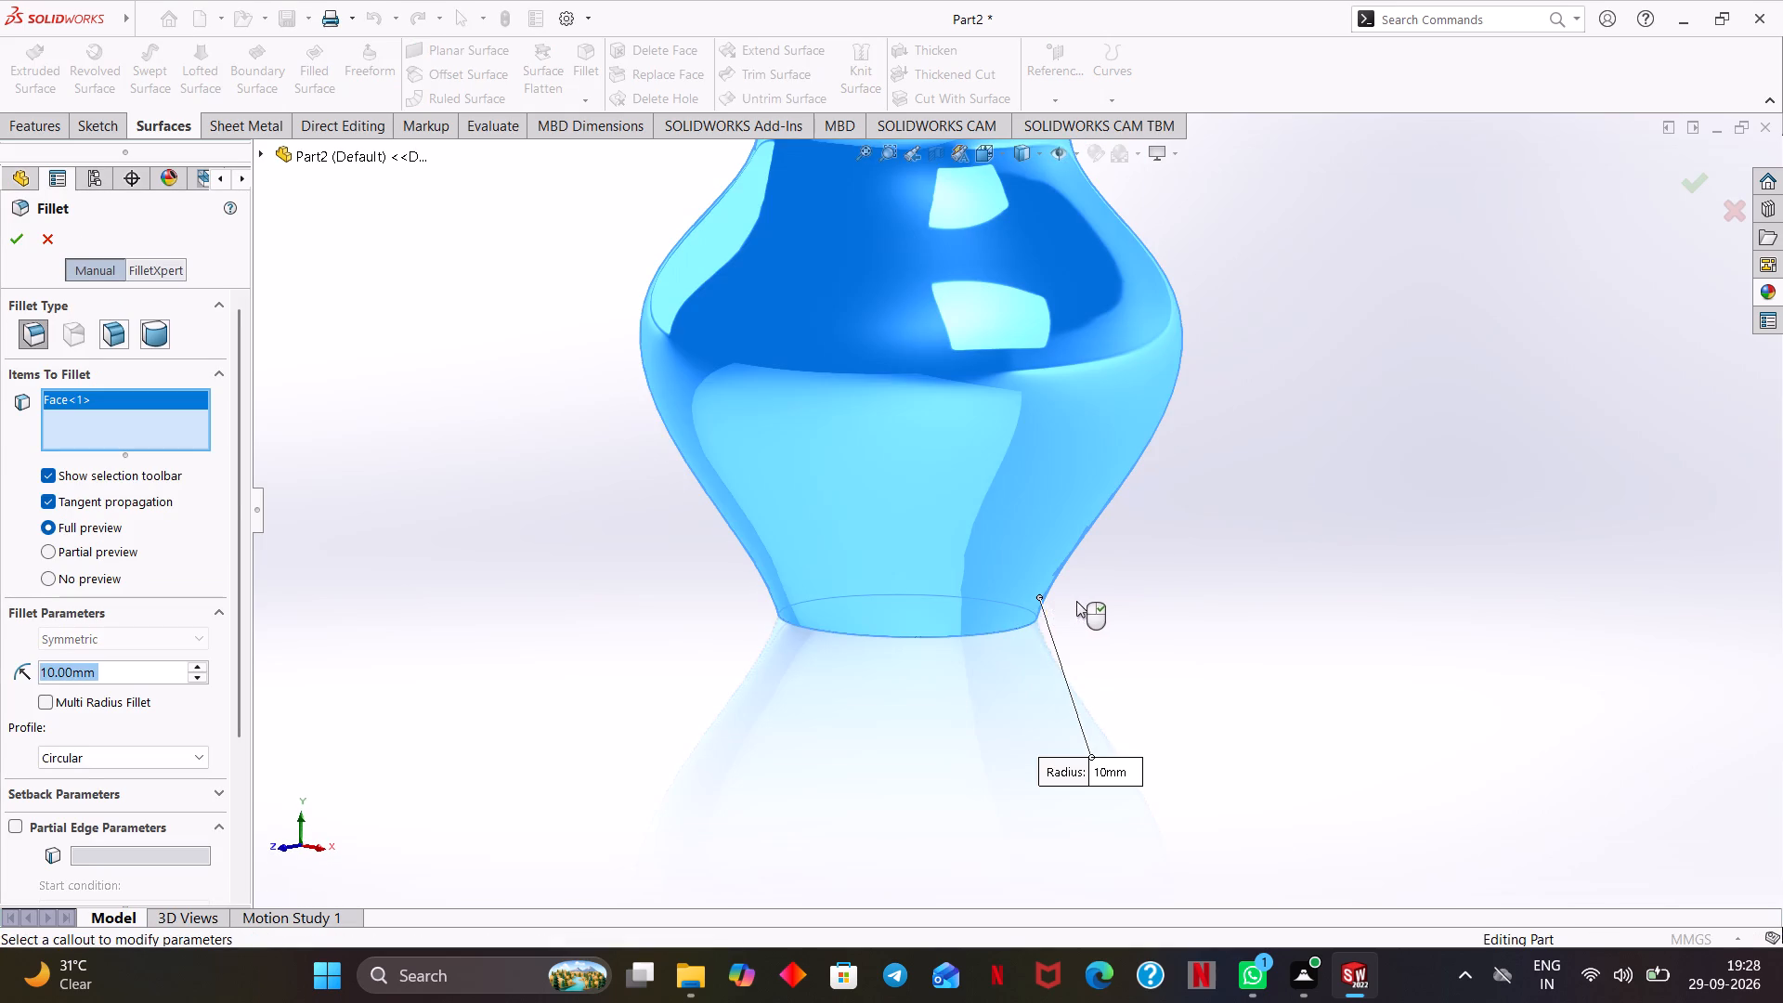
key("5")
key("Return")
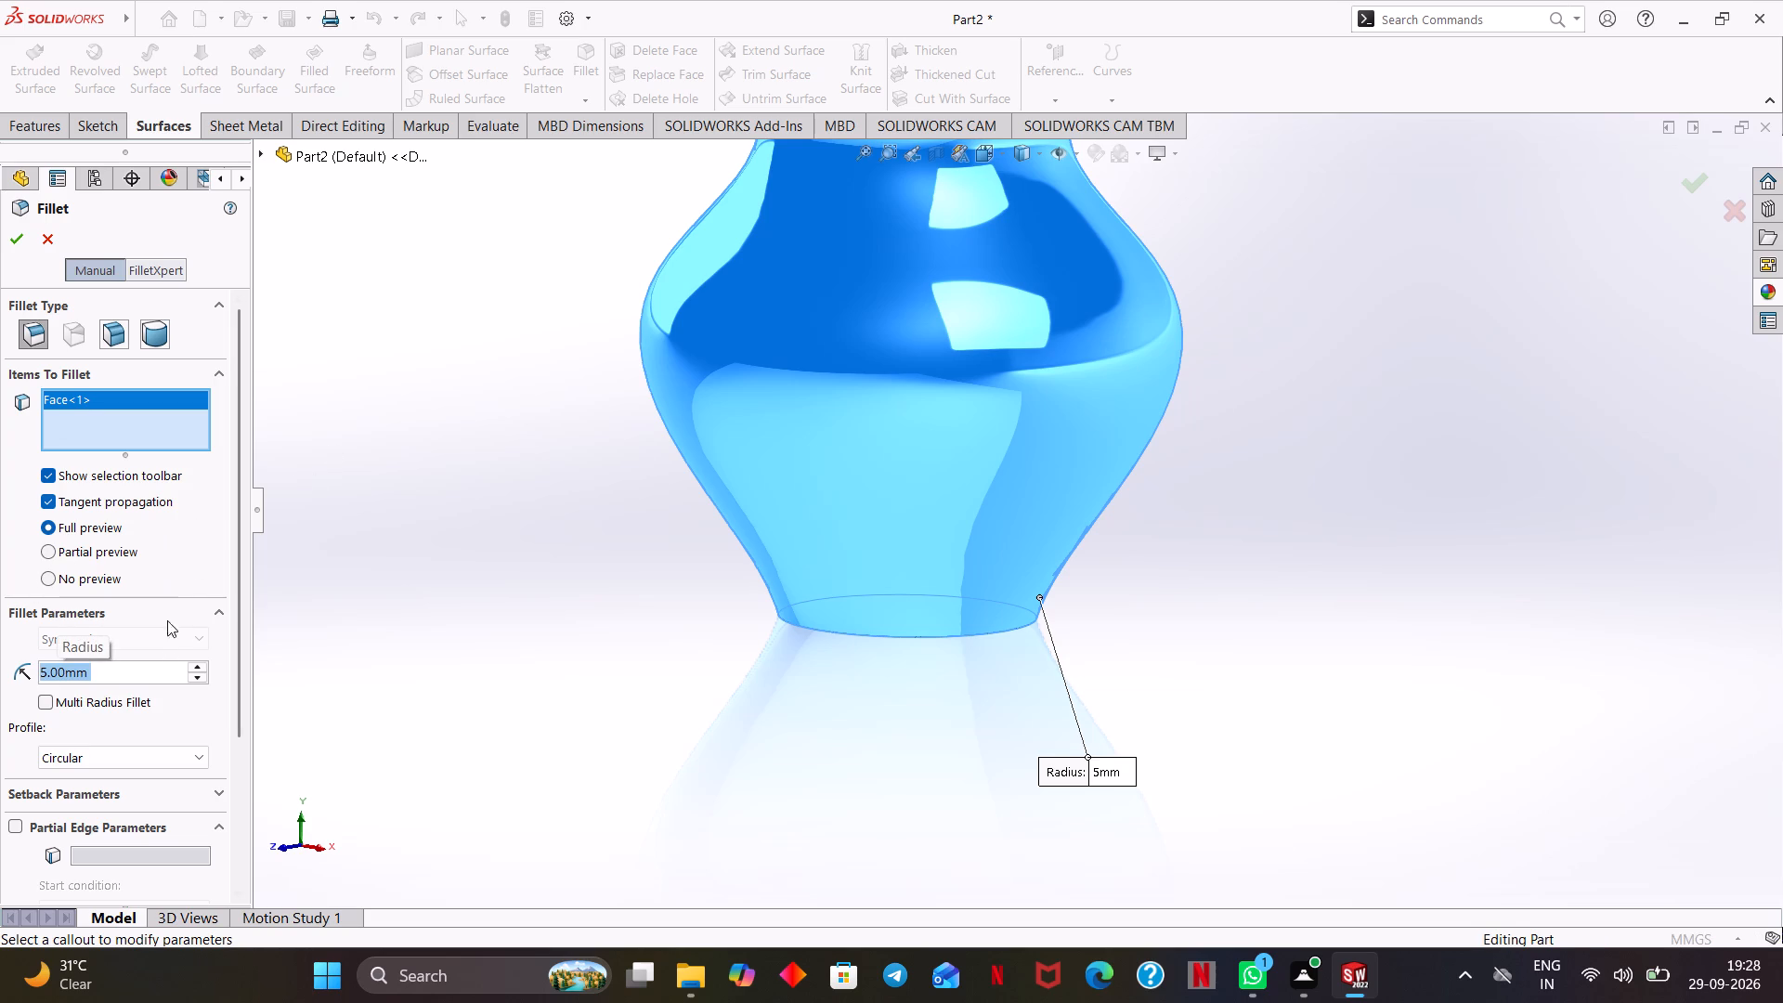
left_click(6, 242)
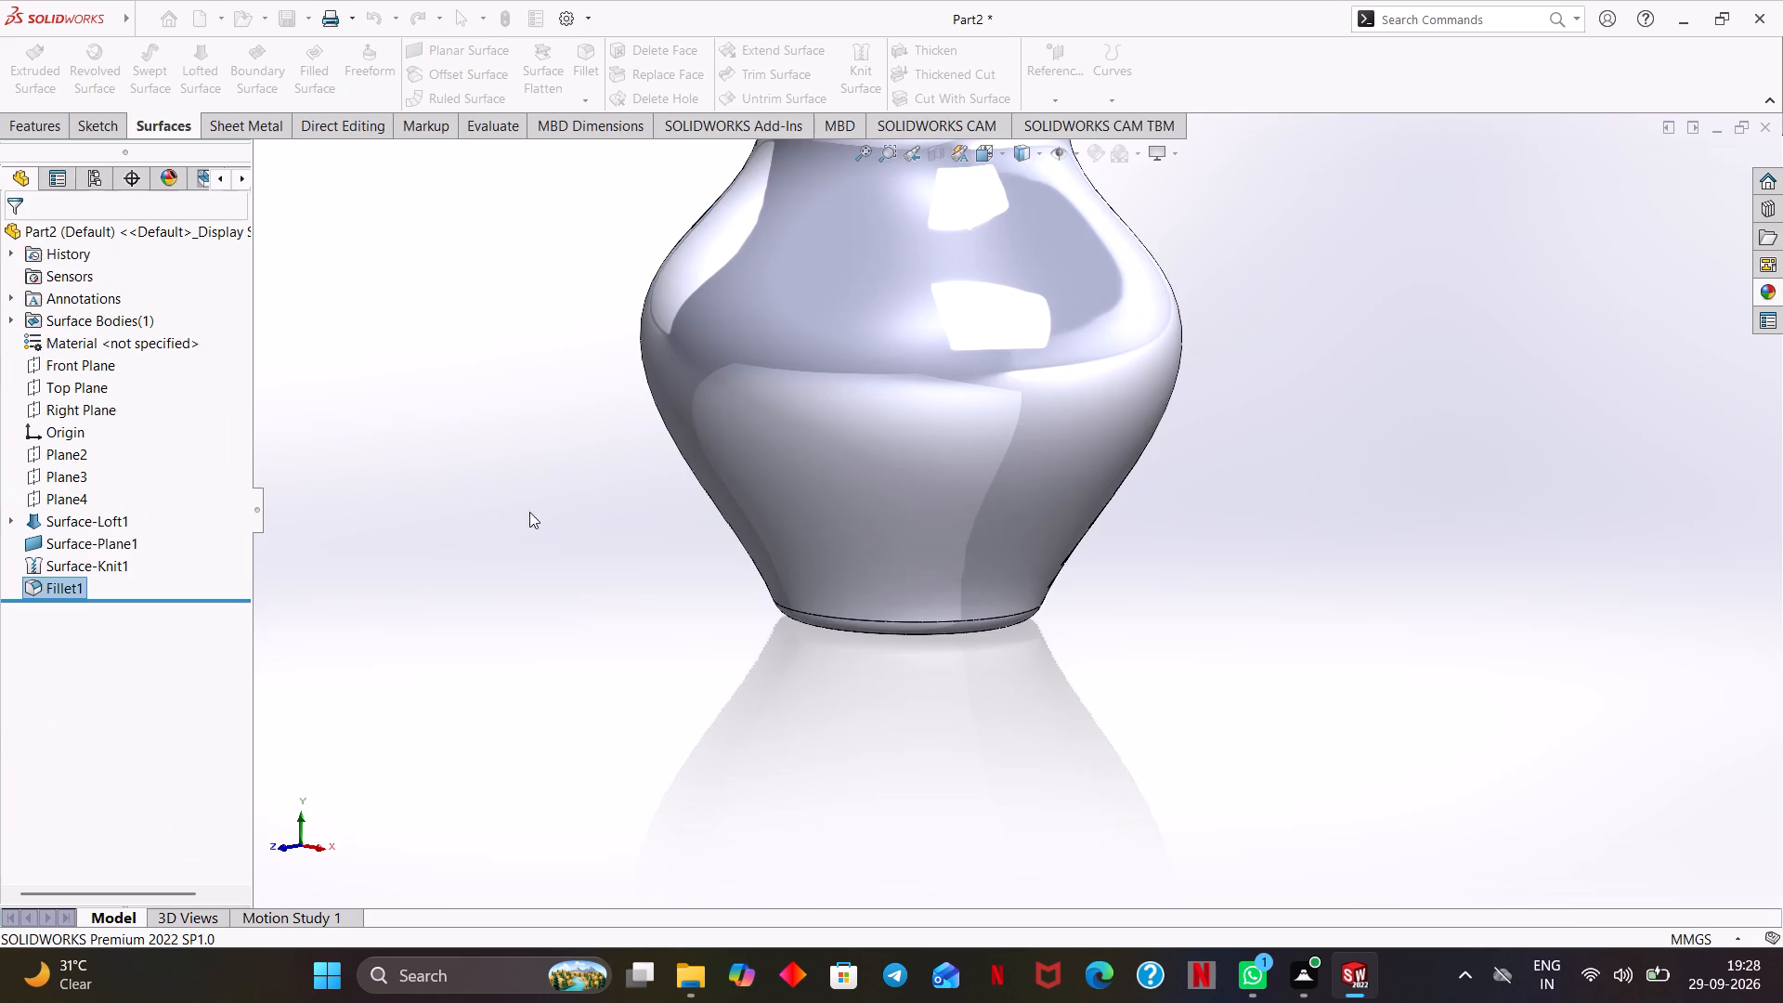
Thicken the filleted vase surface on both sides with a thickness of 1 mm.
middle_click_drag(590, 635, 574, 894)
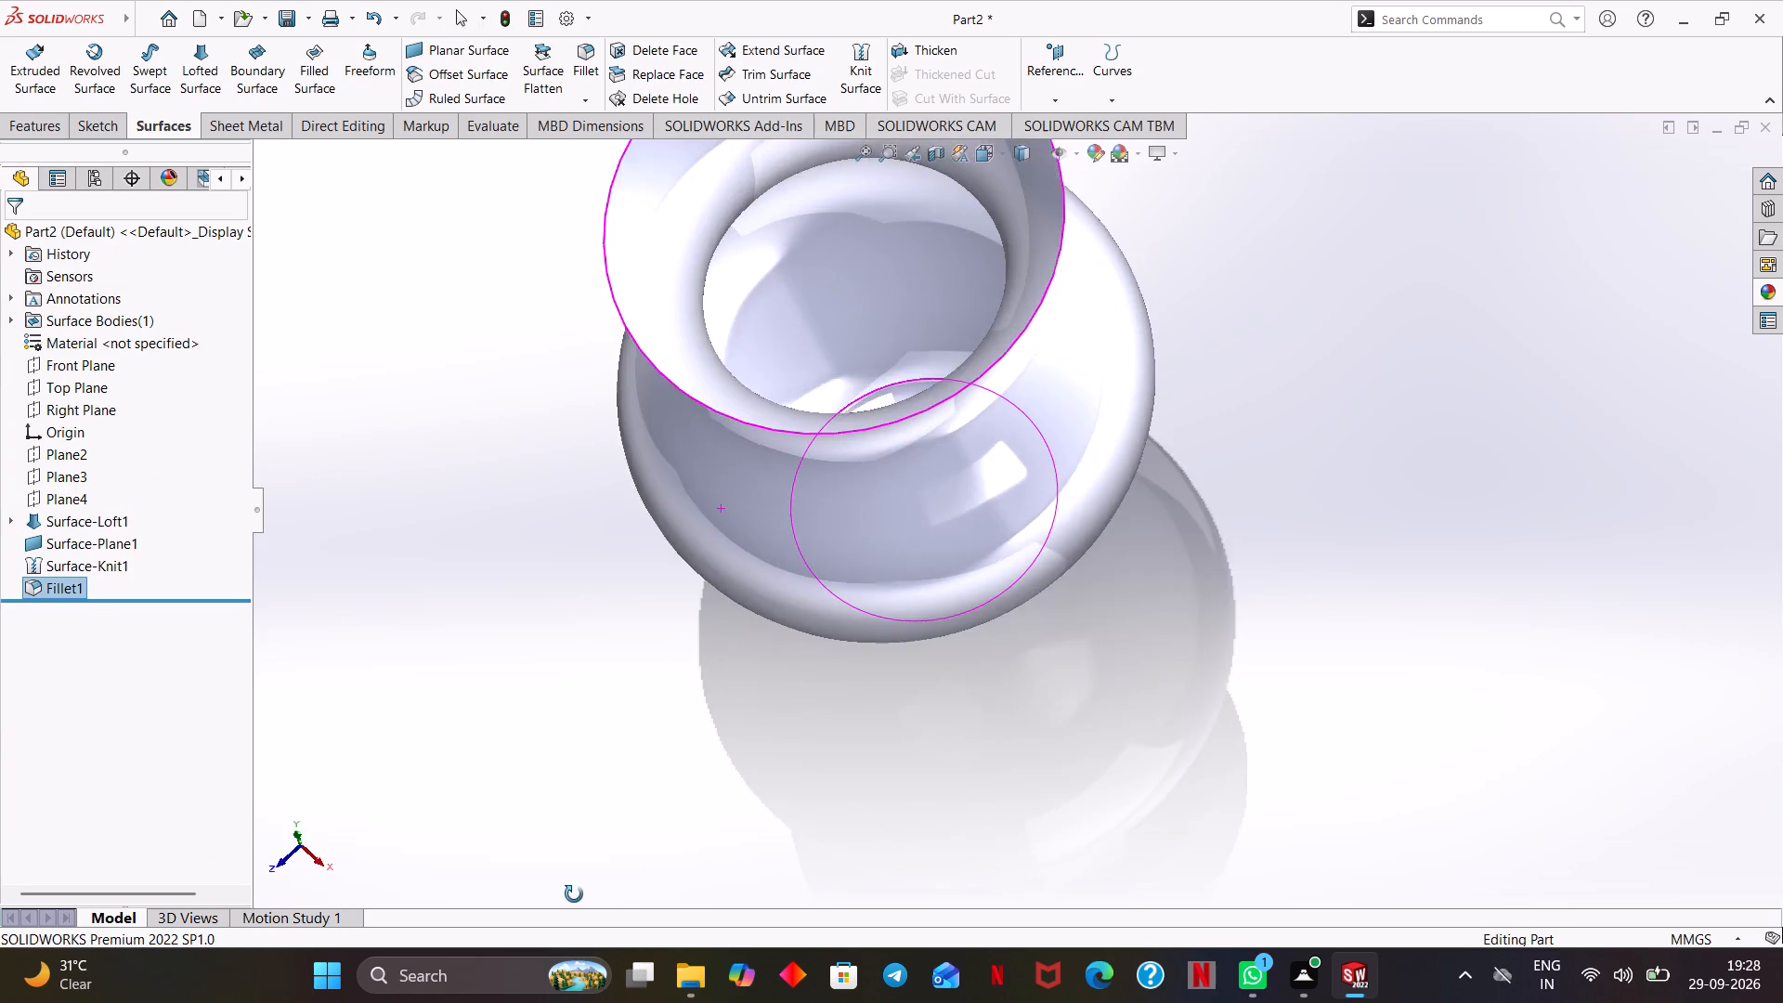
middle_click_drag(574, 894, 640, 475)
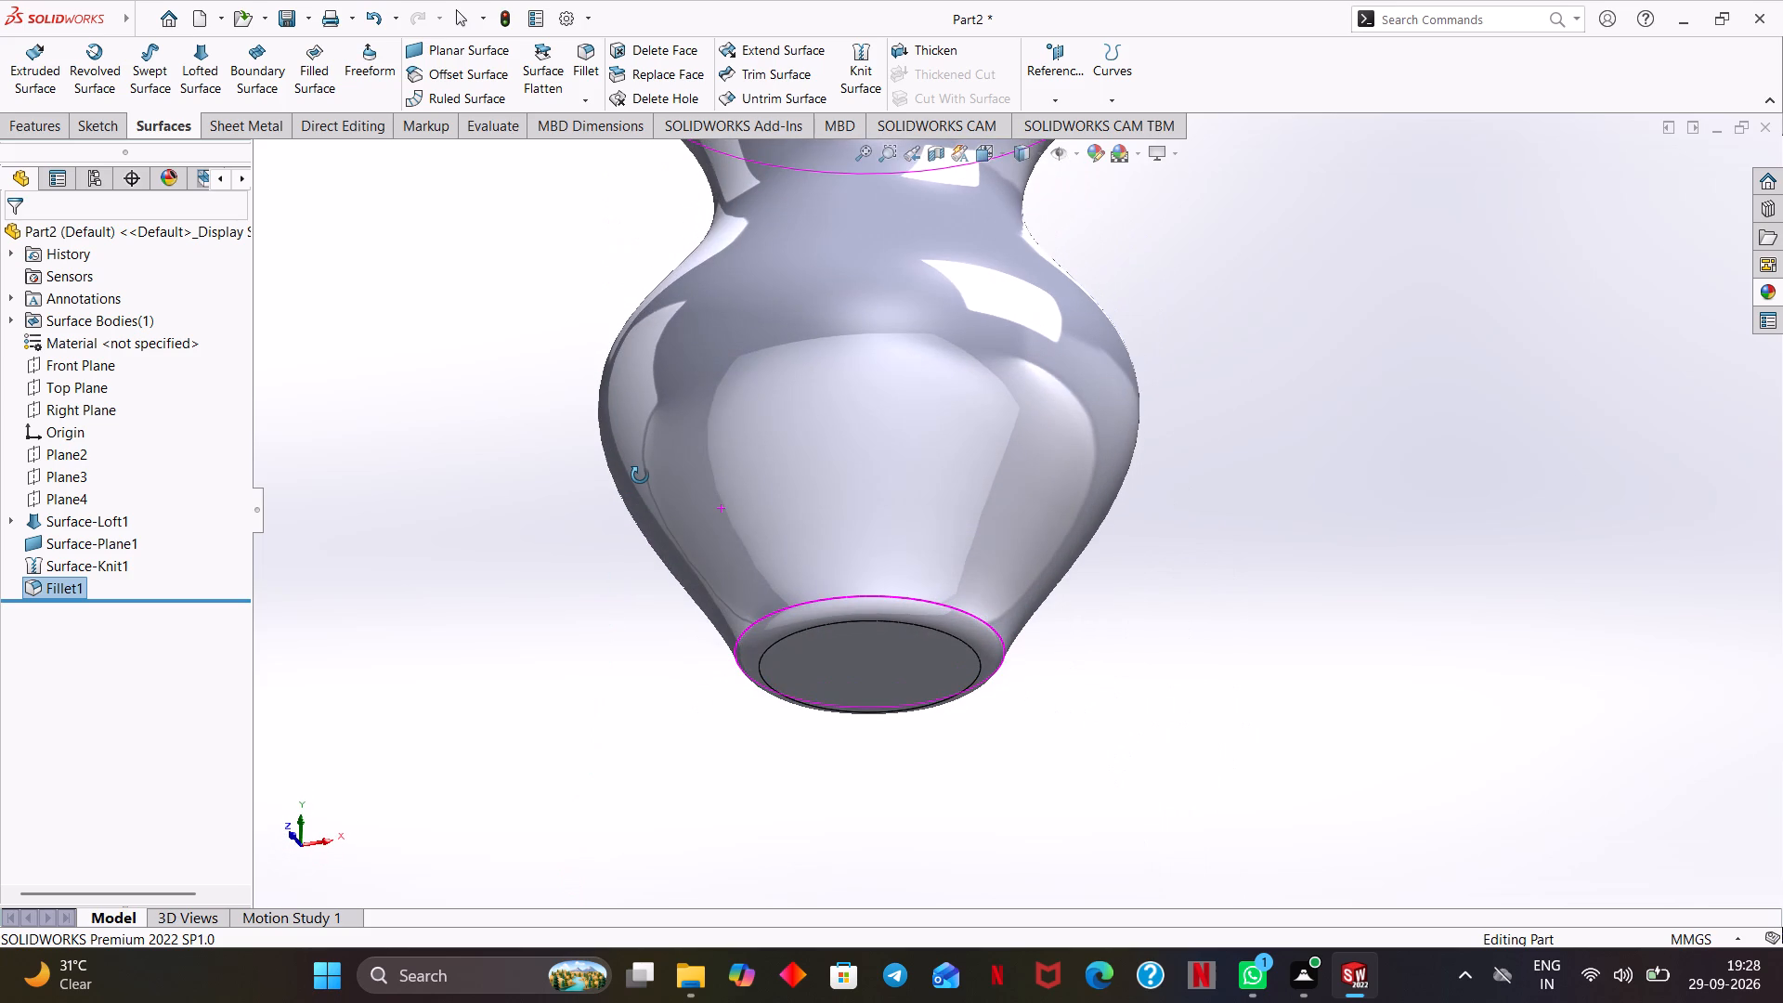
middle_click_drag(640, 475, 659, 684)
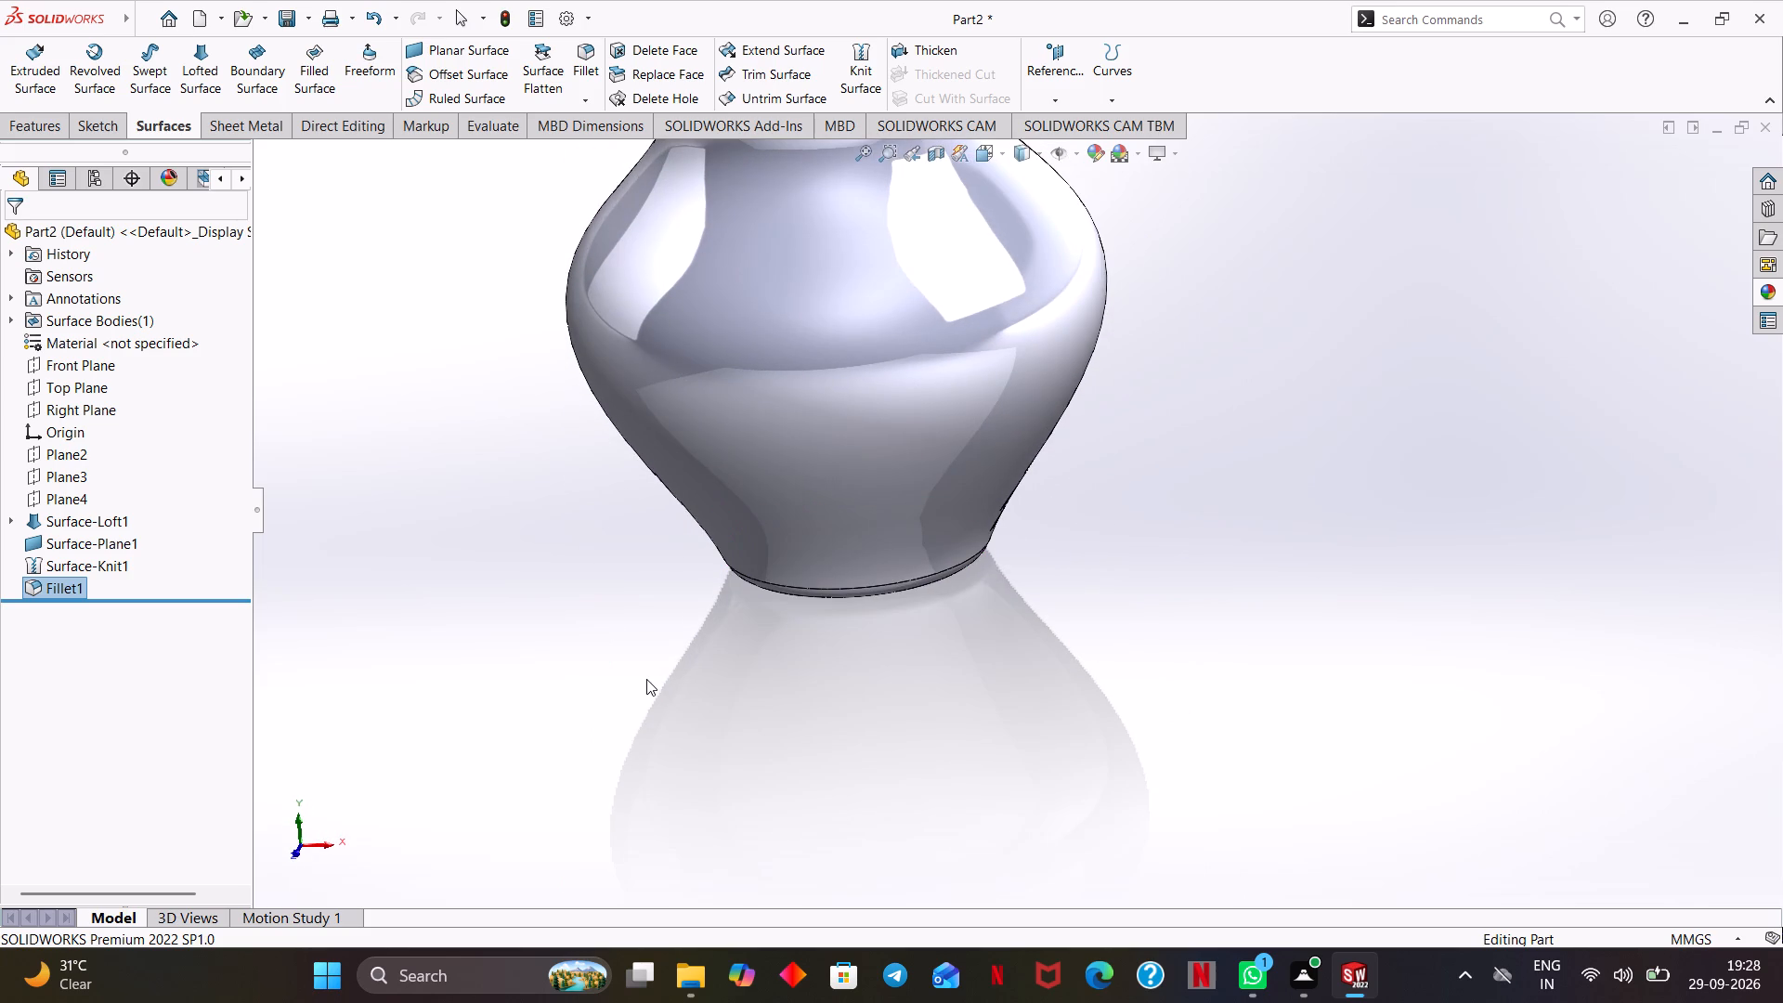
key("ctrl+7")
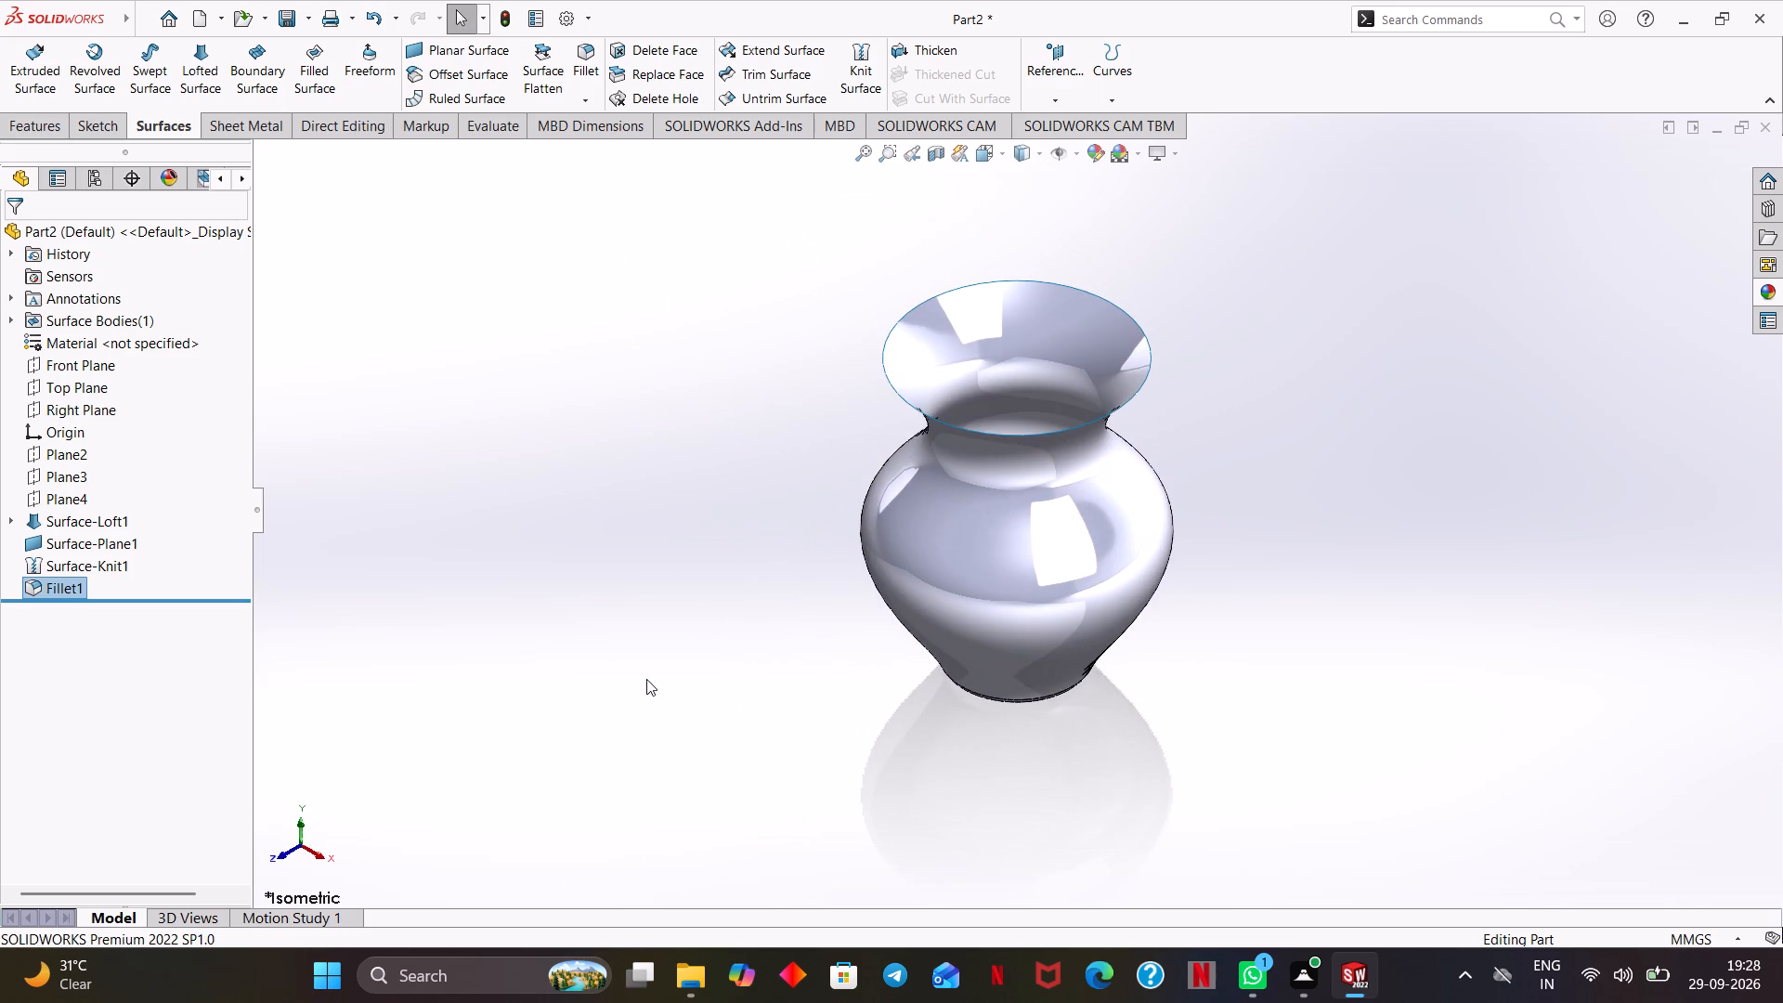
middle_click_drag(723, 615, 595, 604, "ctrl")
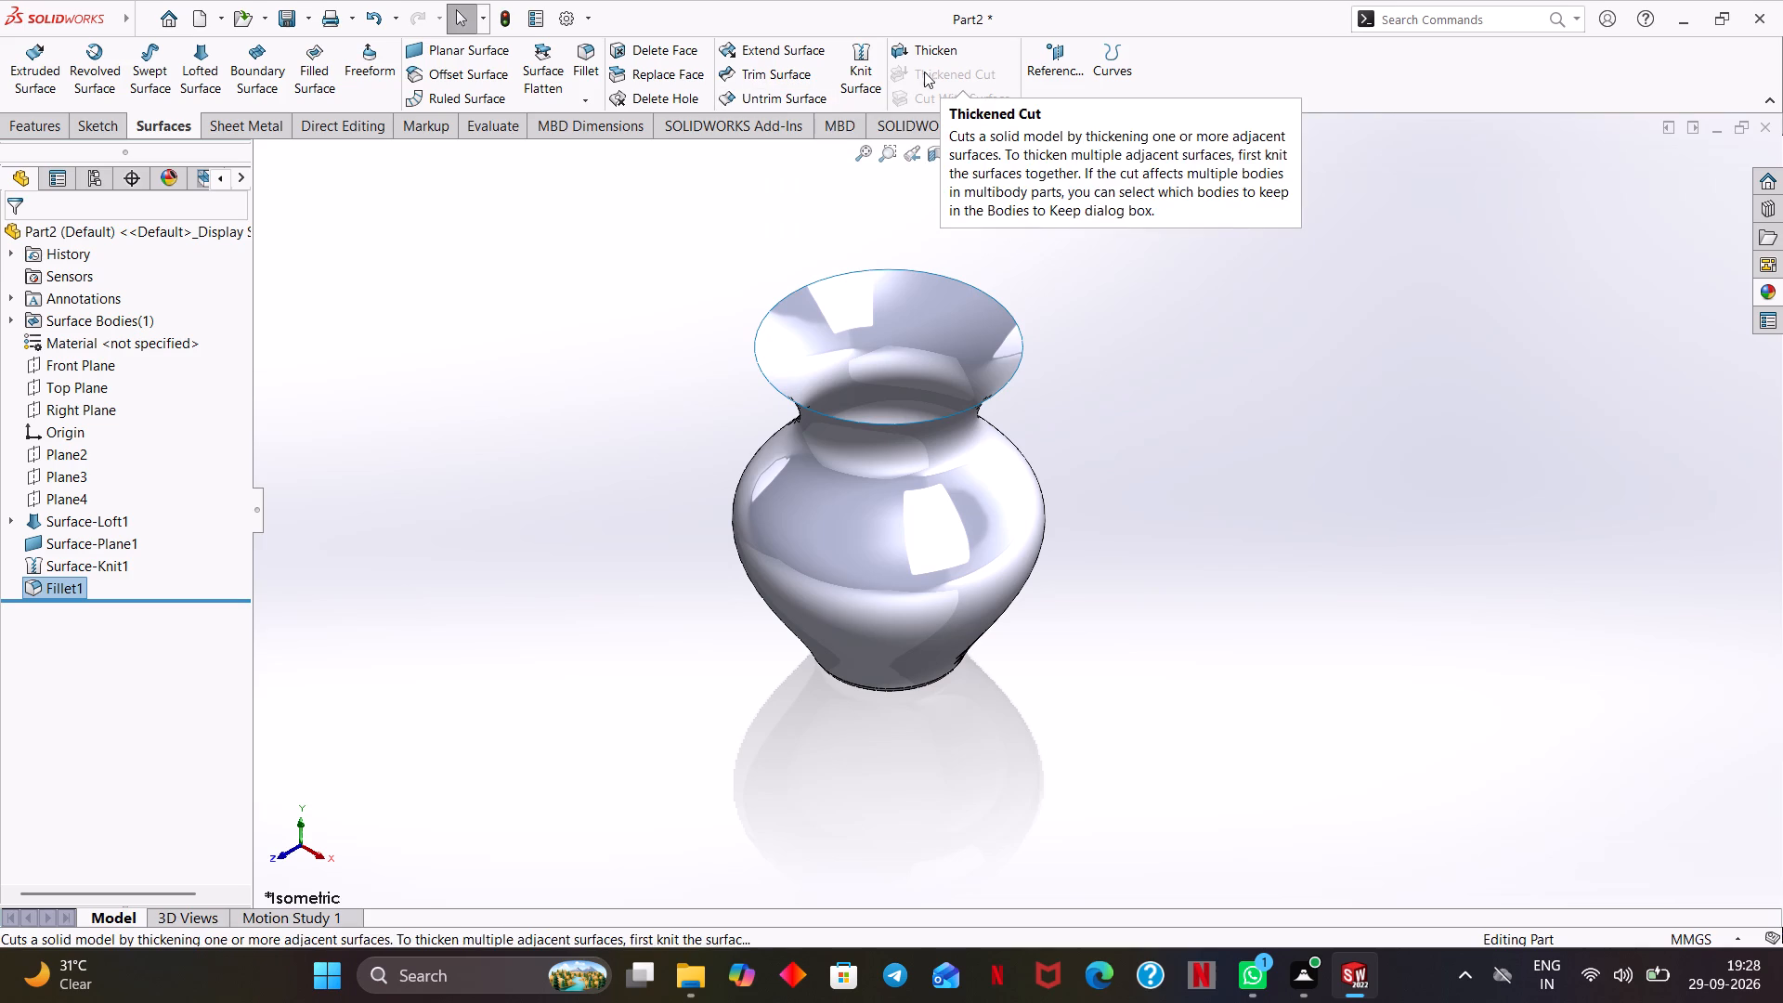
left_click(933, 48)
double_click(119, 451)
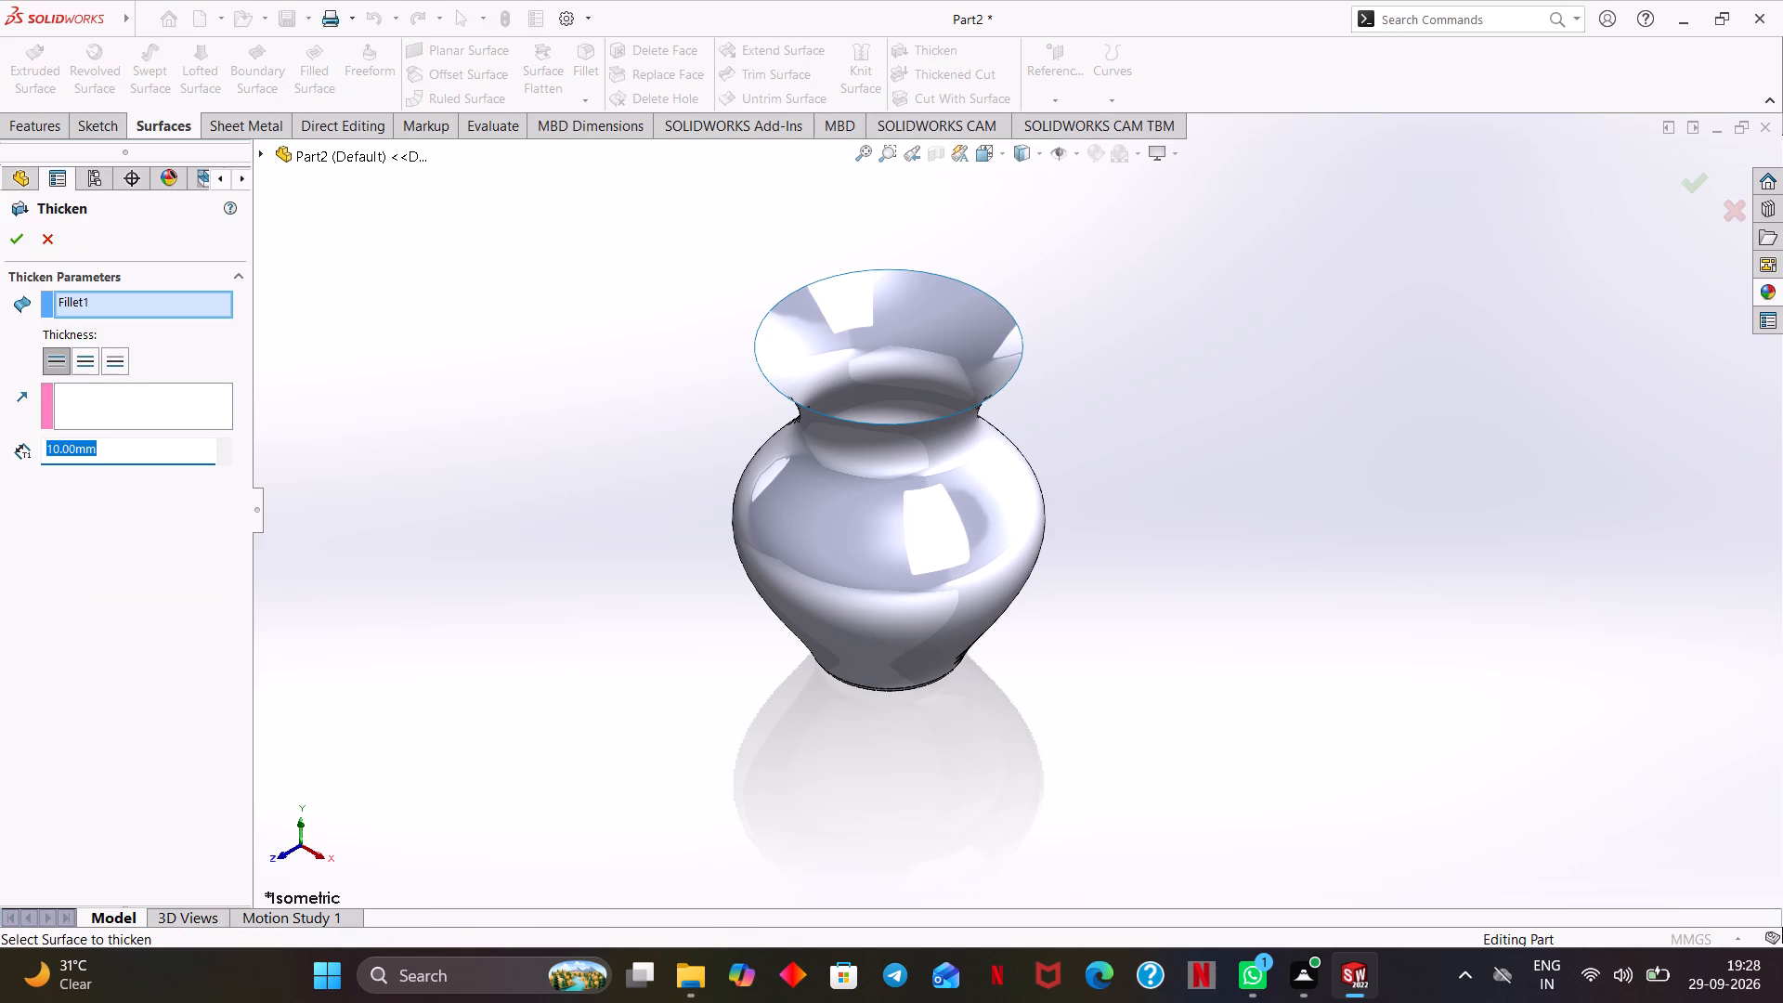
key("1")
key("Return")
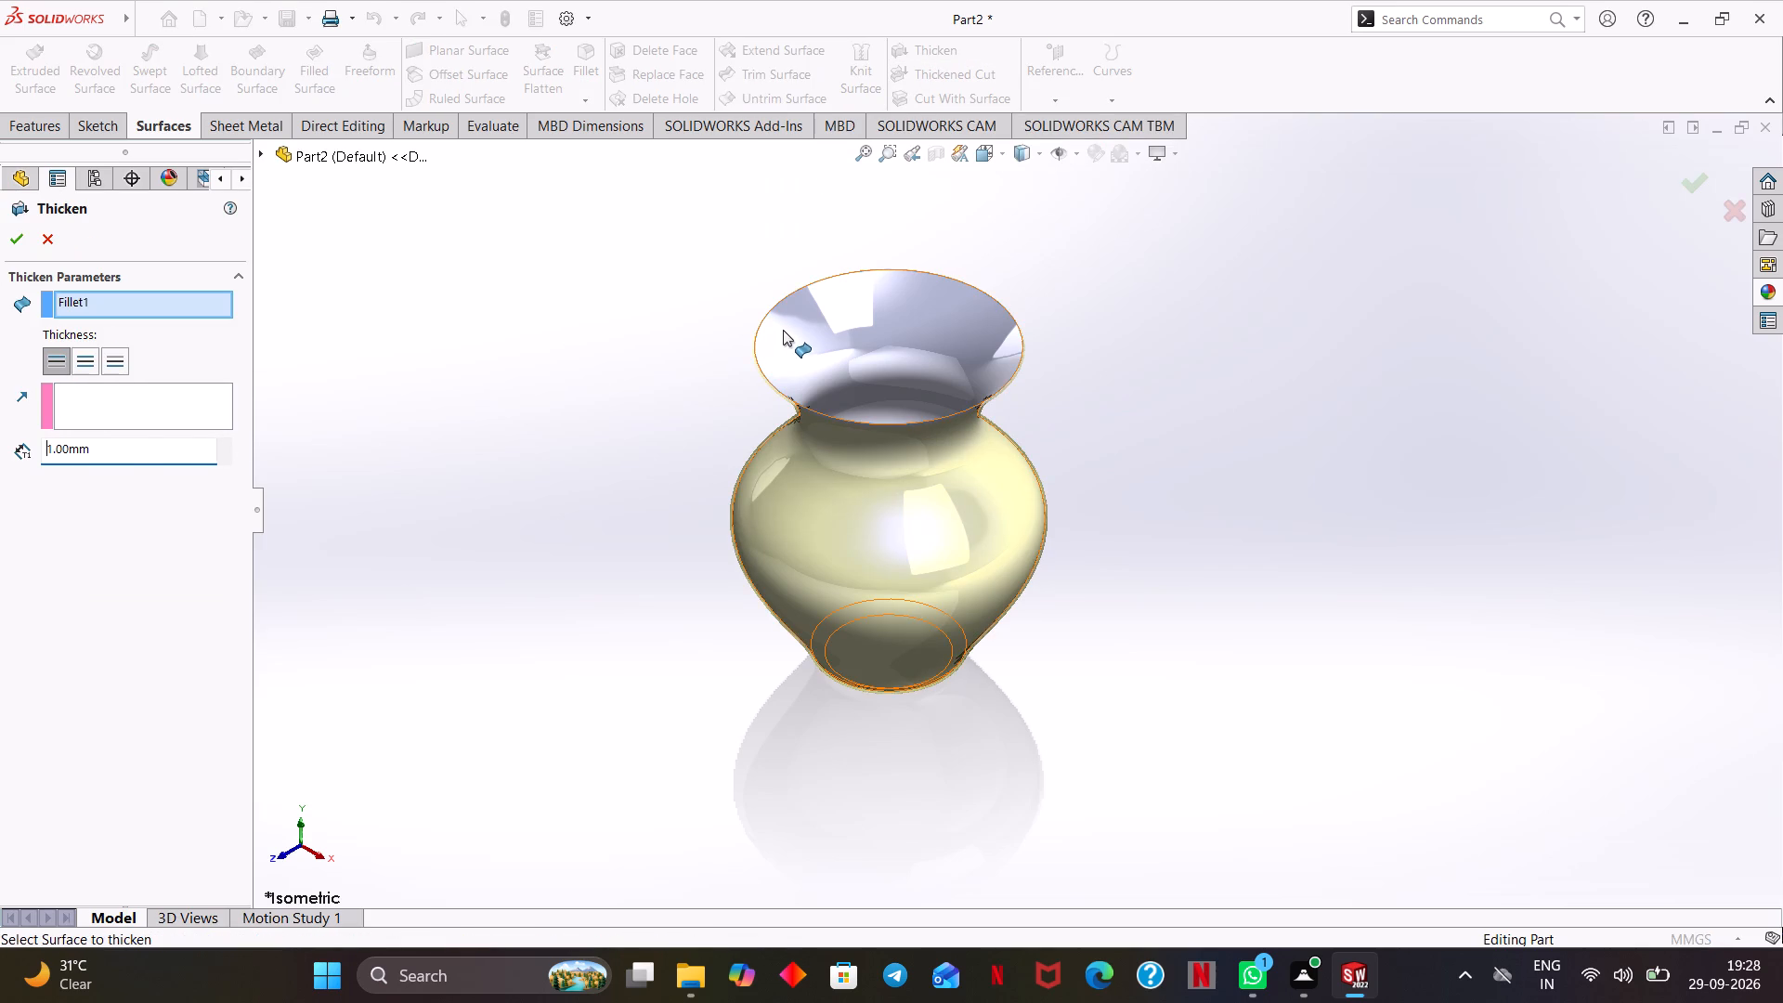
double_click(783, 331)
left_click(775, 517)
middle_click_drag(781, 509, 779, 377)
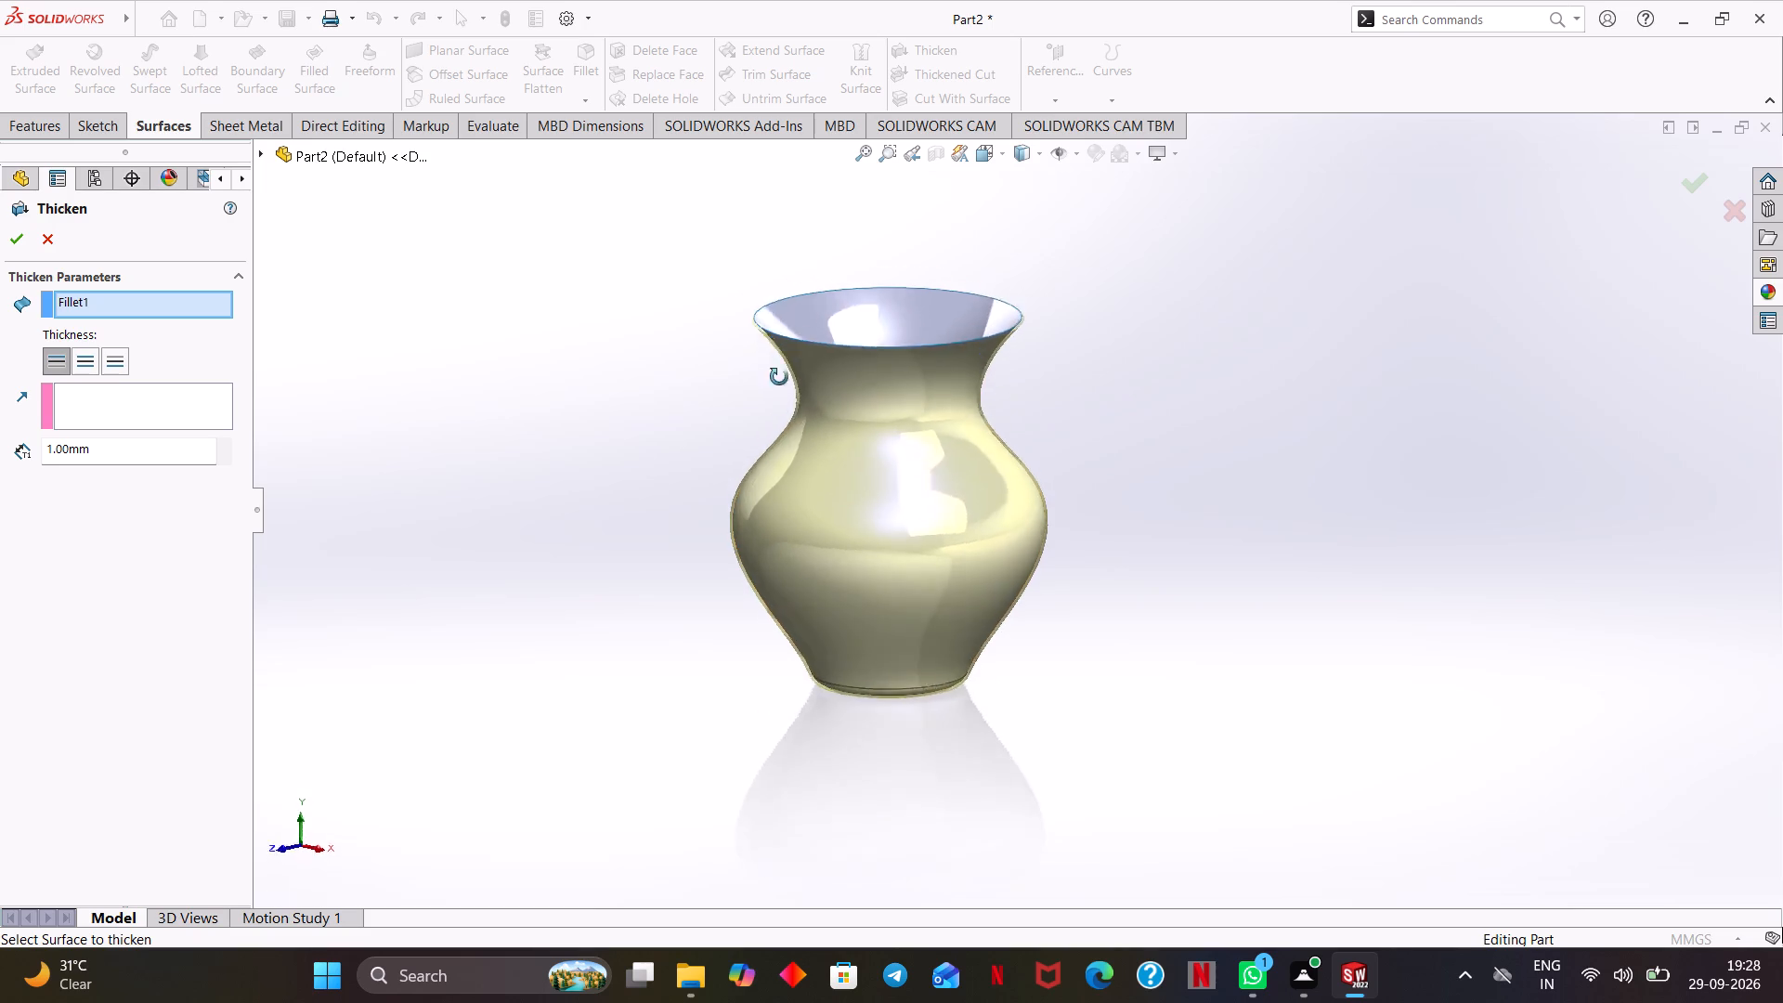
middle_click_drag(779, 377, 777, 281)
middle_click_drag(831, 512, 829, 547)
right_click(156, 308)
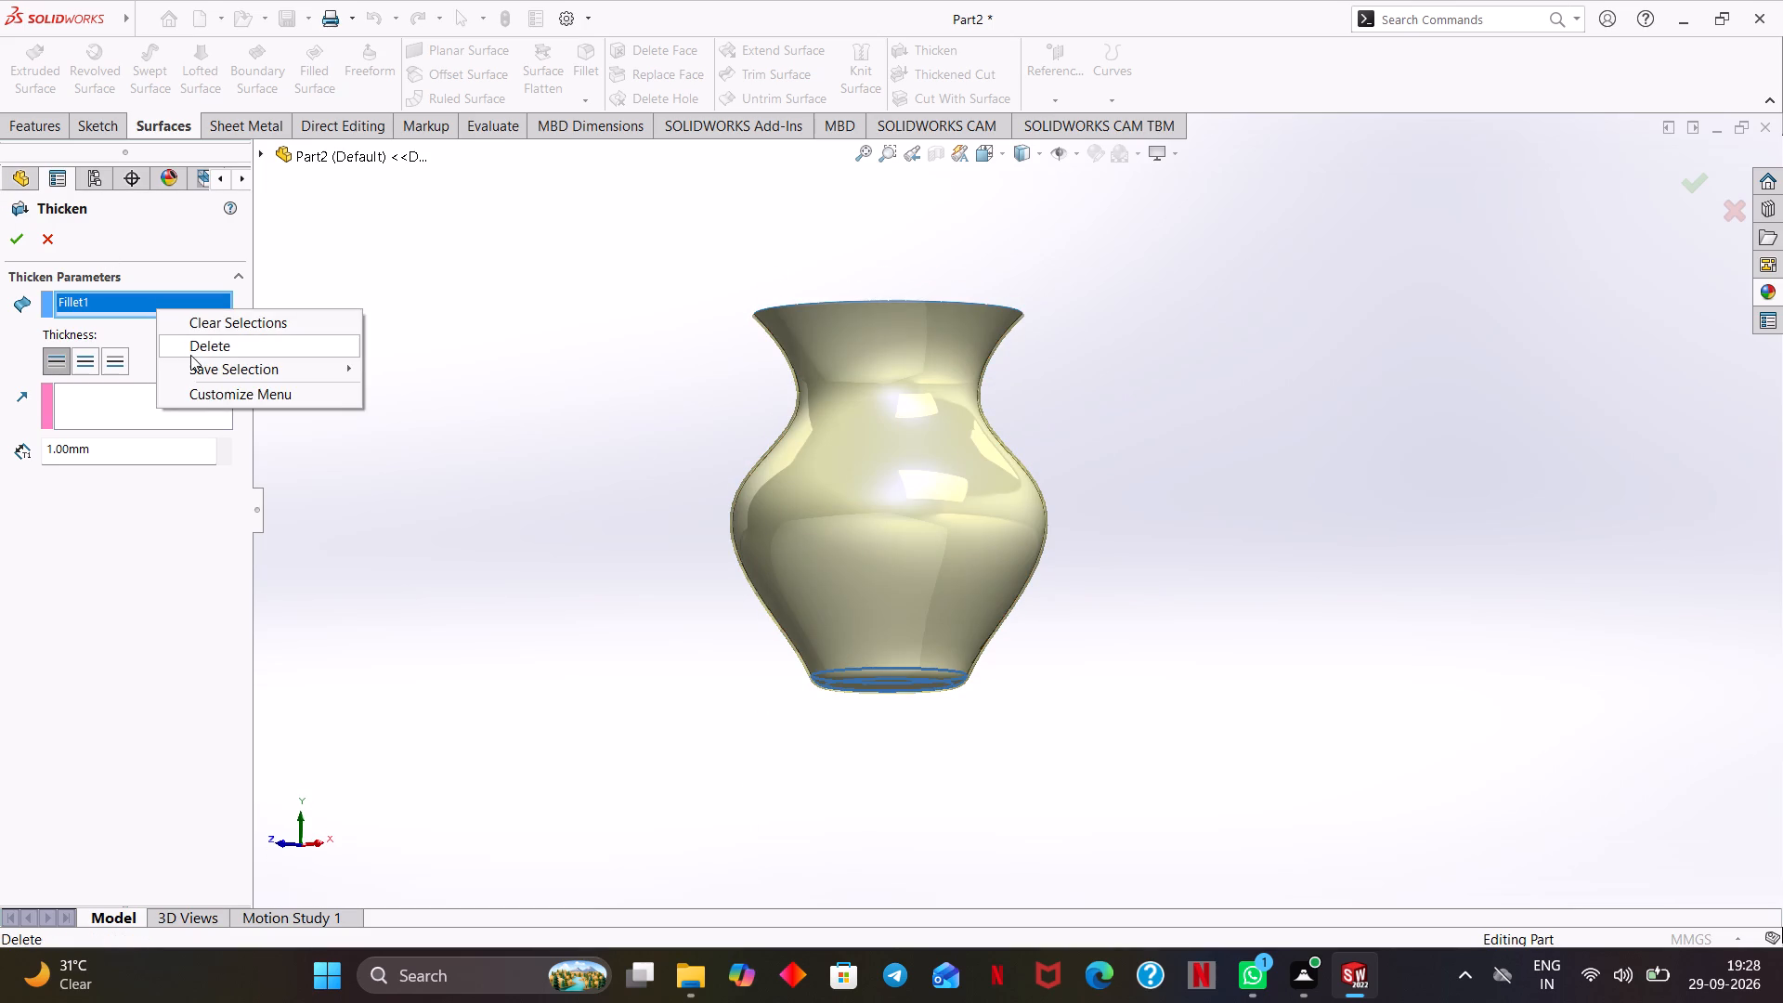
left_click(197, 350)
left_click(800, 531)
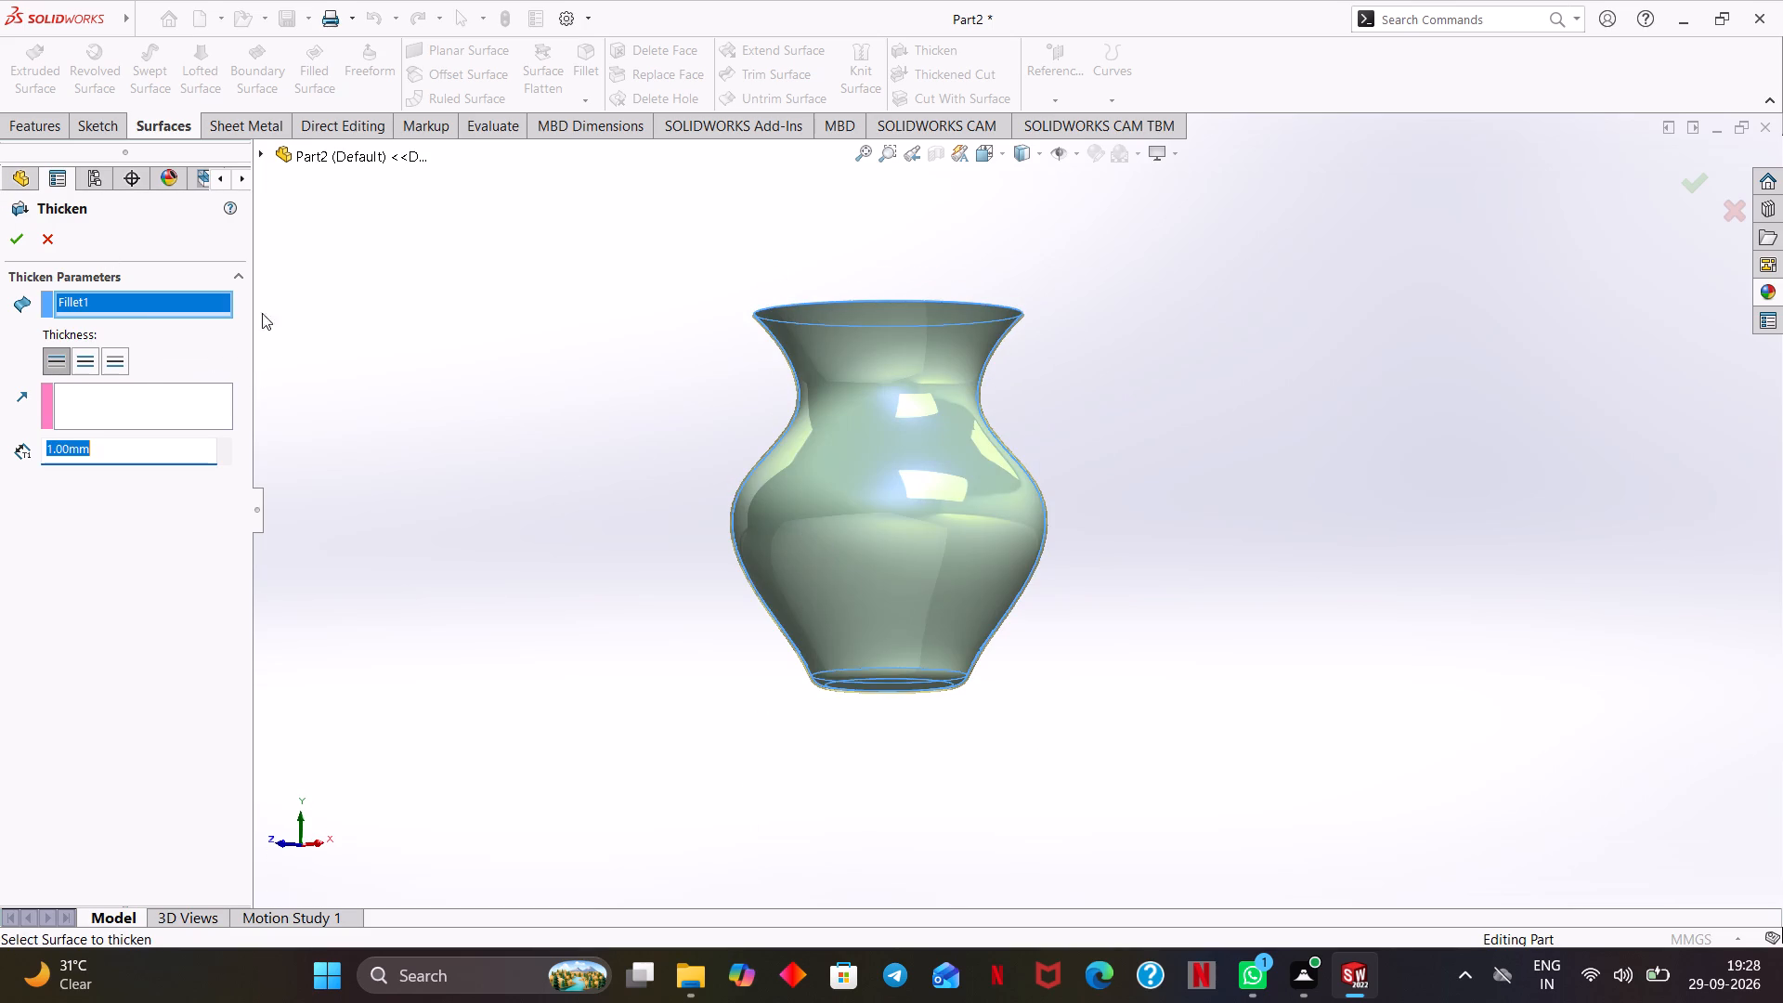
left_click(80, 355)
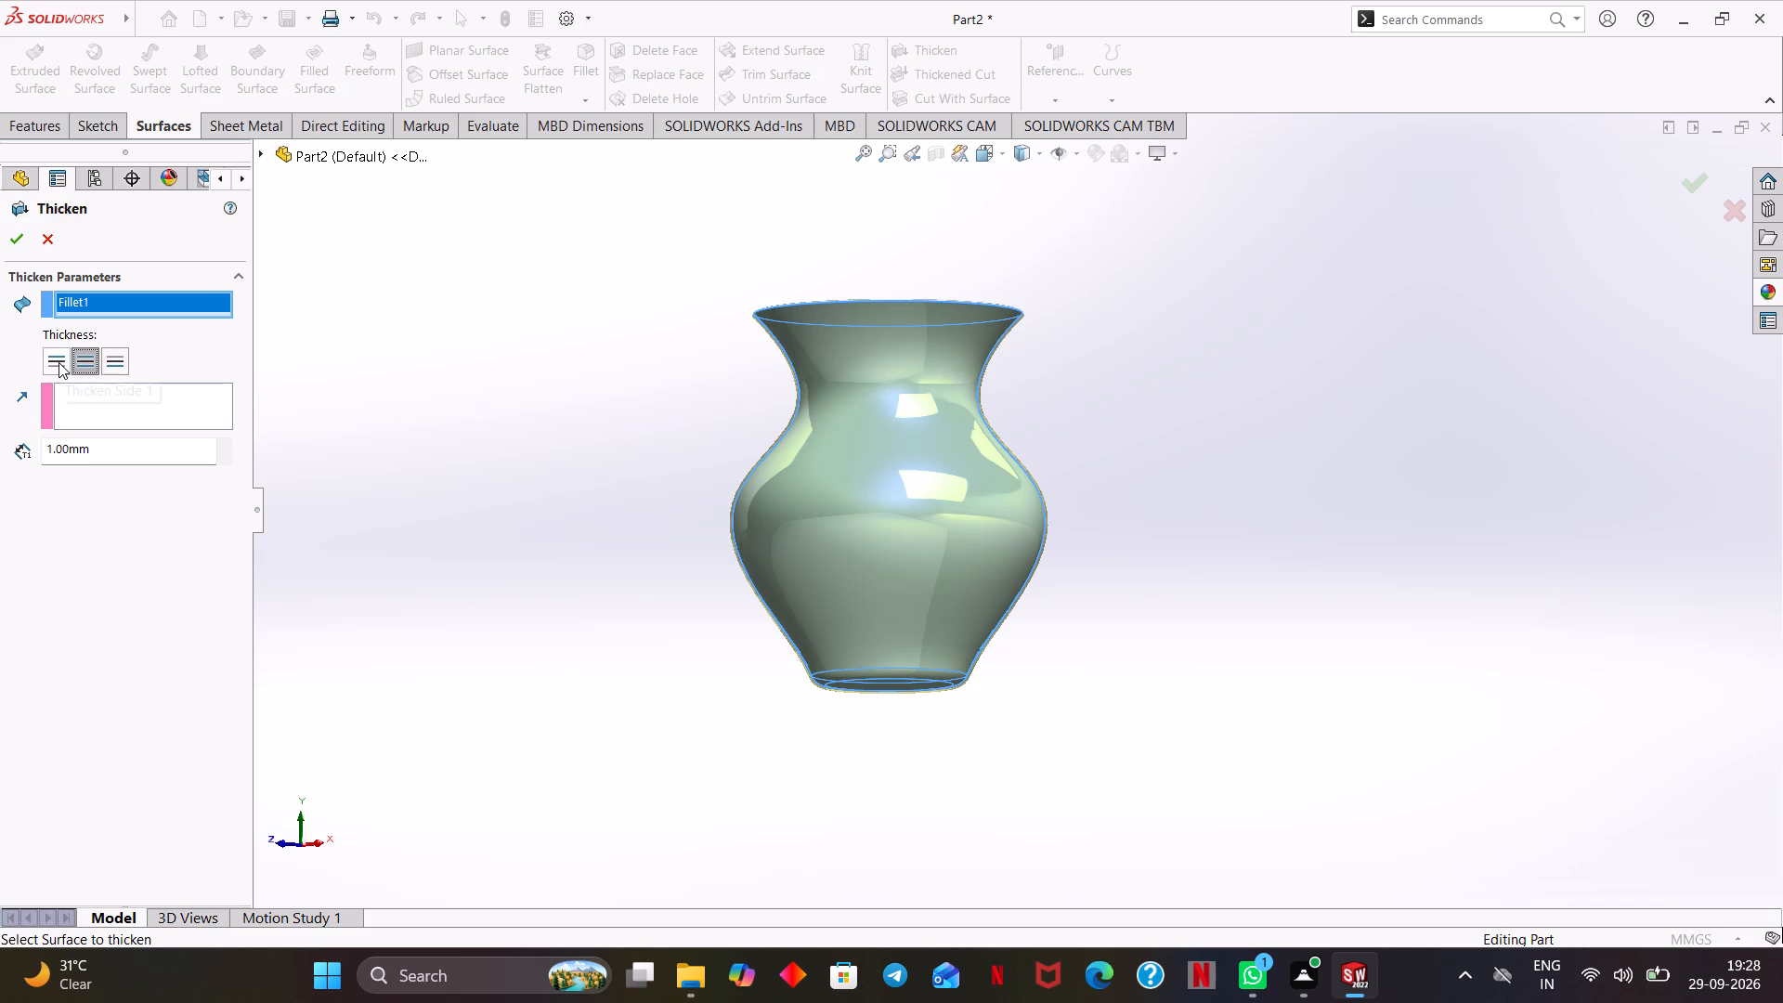
left_click(8, 239)
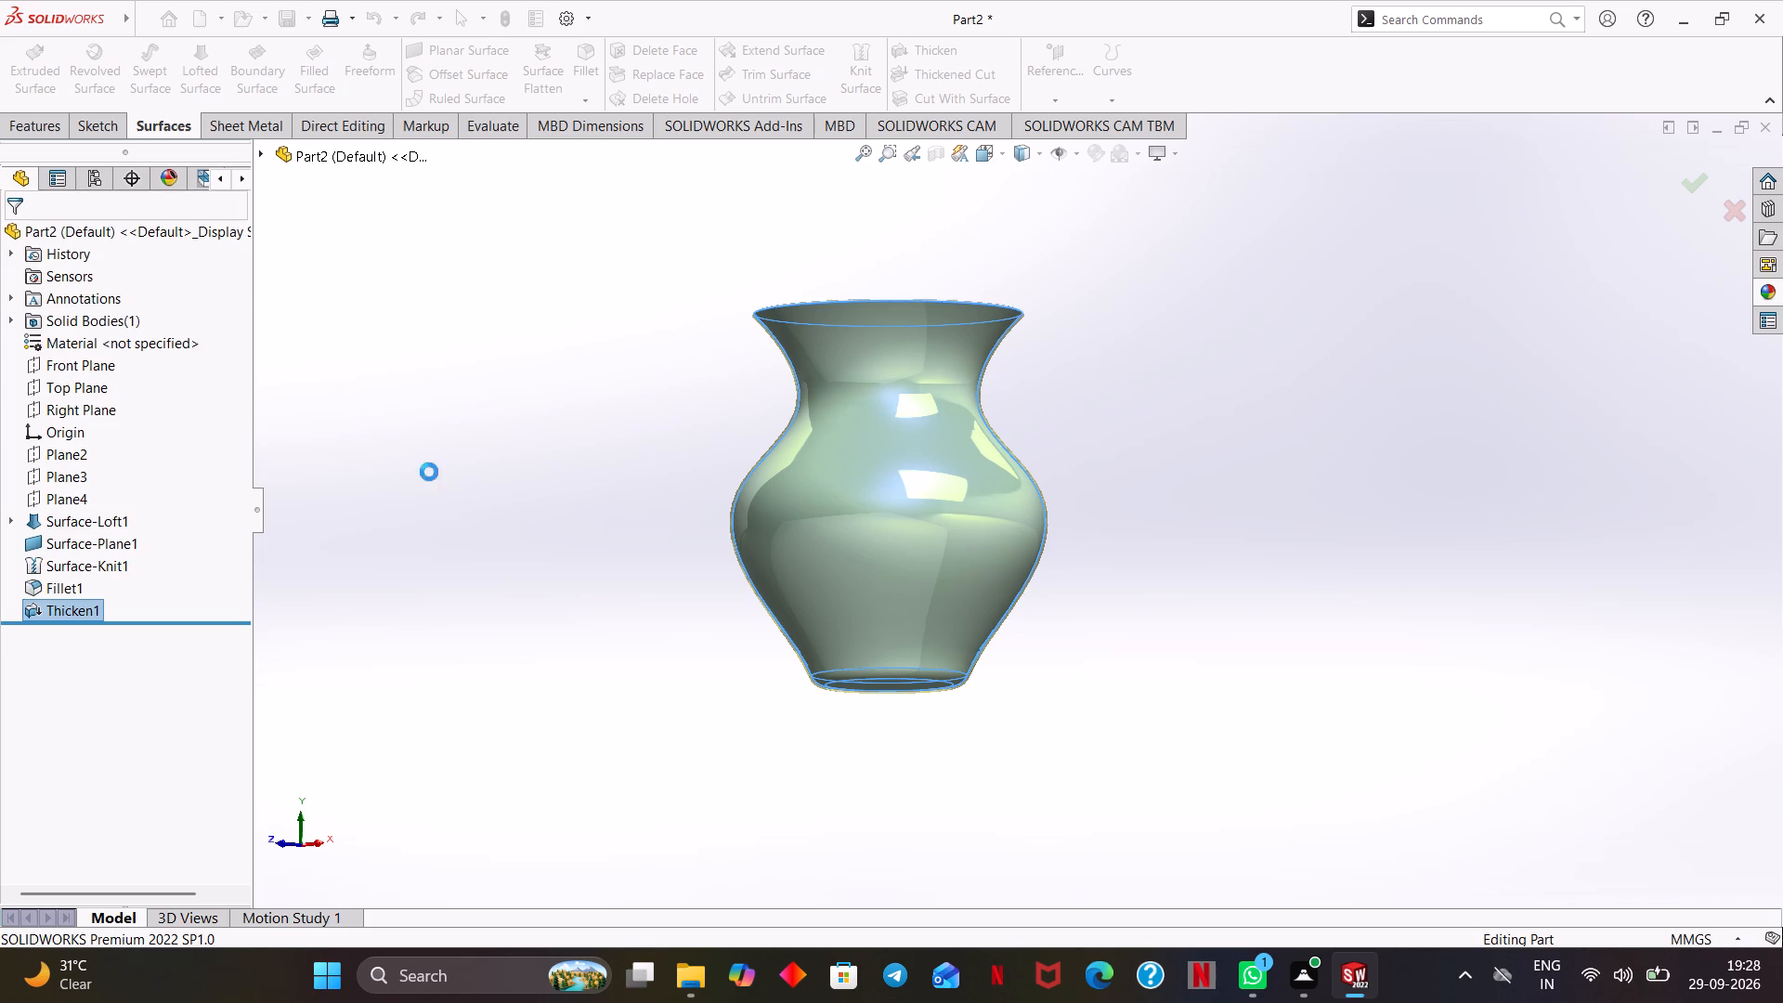
Examine the thickened vase from above, isometric, bottom and right side views to check its rim, body and base.
middle_click_drag(685, 357, 670, 461)
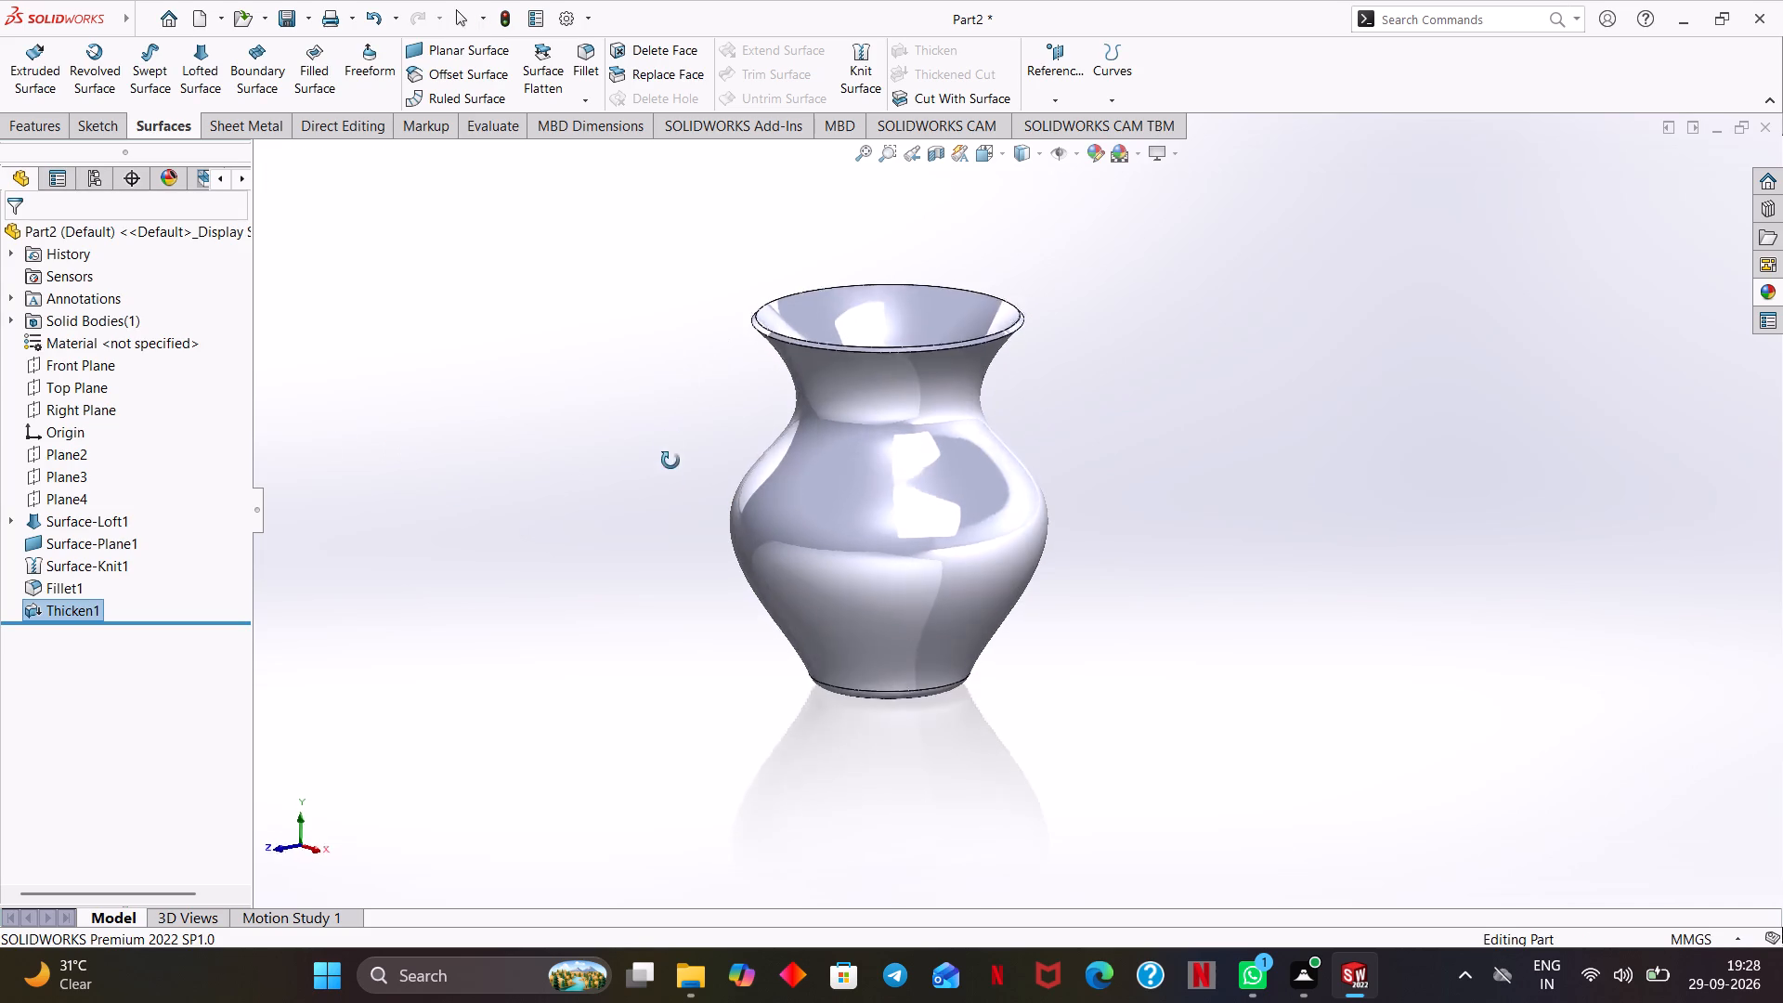
middle_click_drag(670, 461, 677, 645)
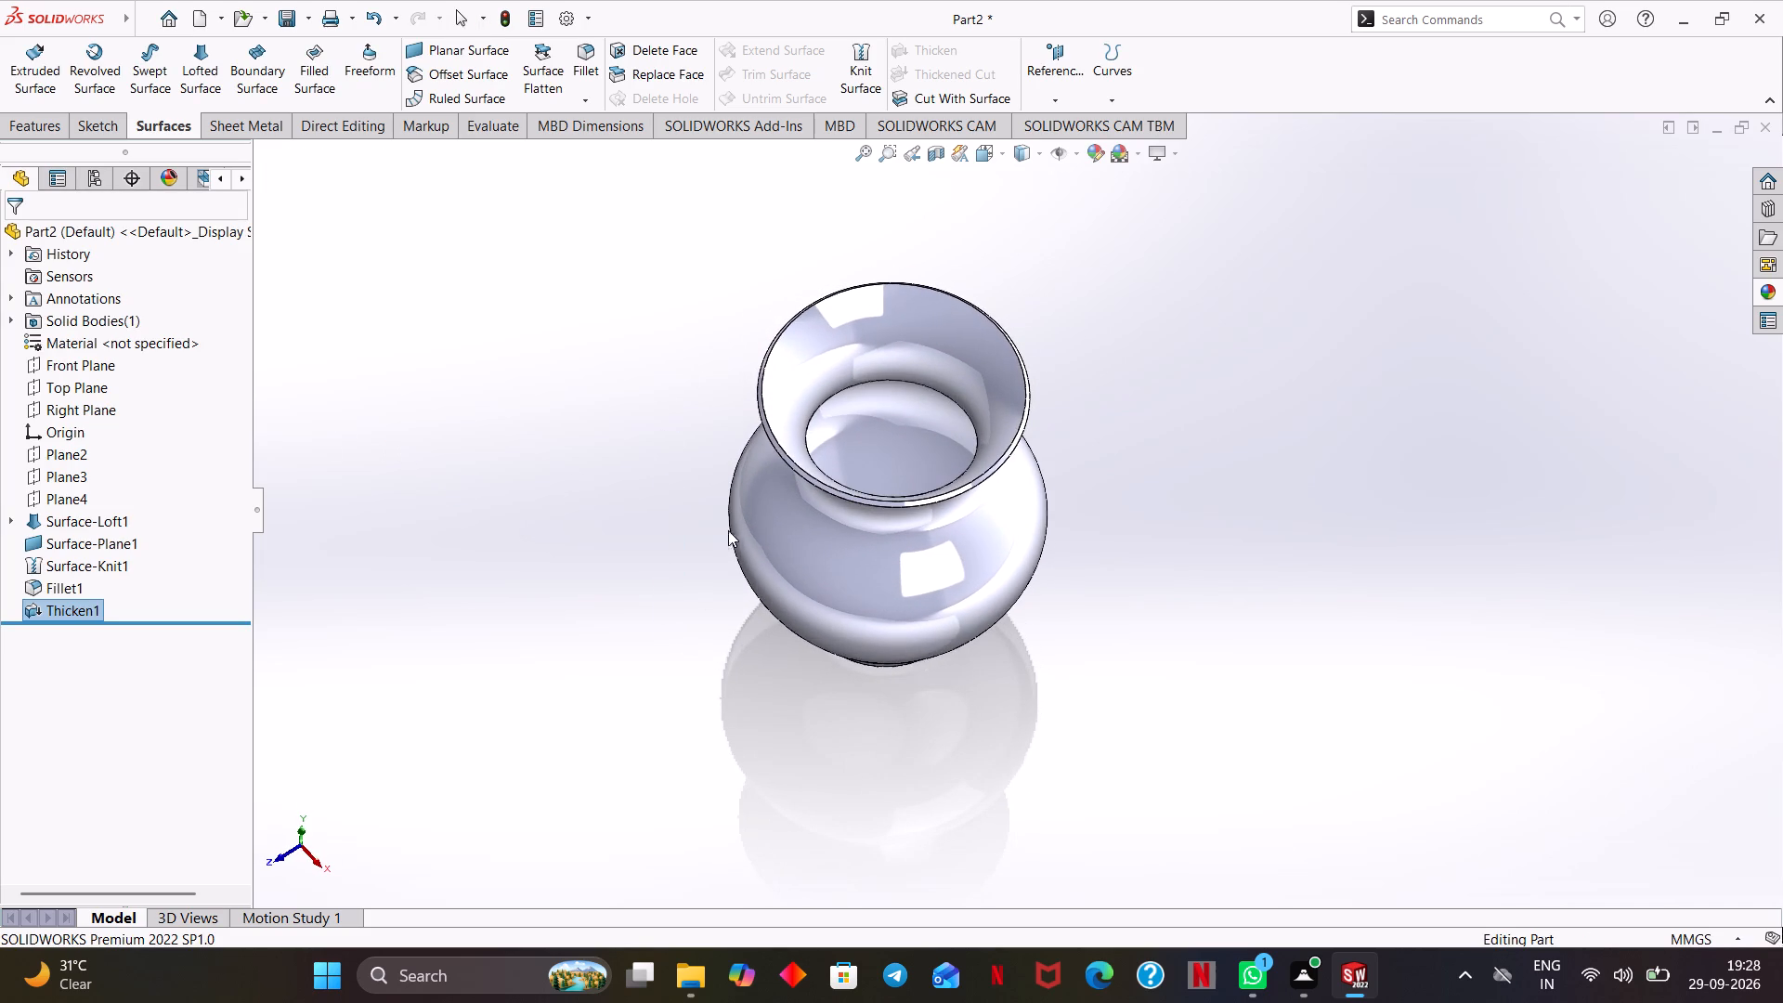
scroll(705, 515, "down", 1)
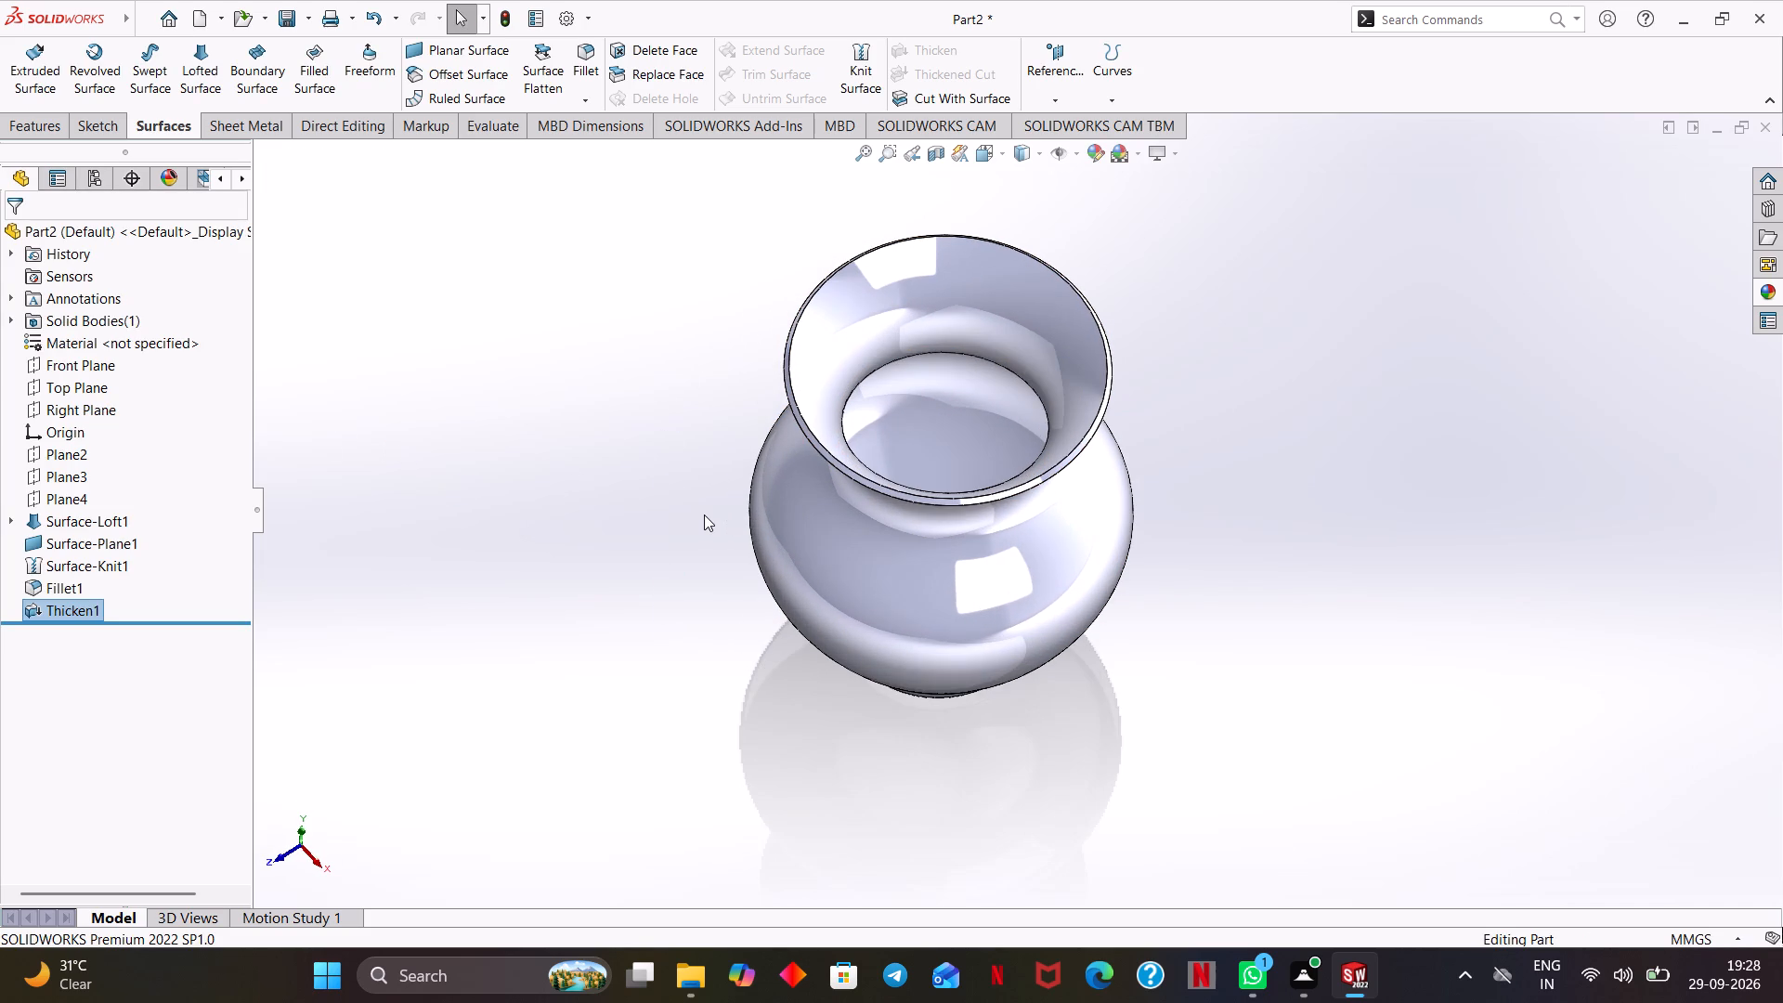
key("ctrl+8")
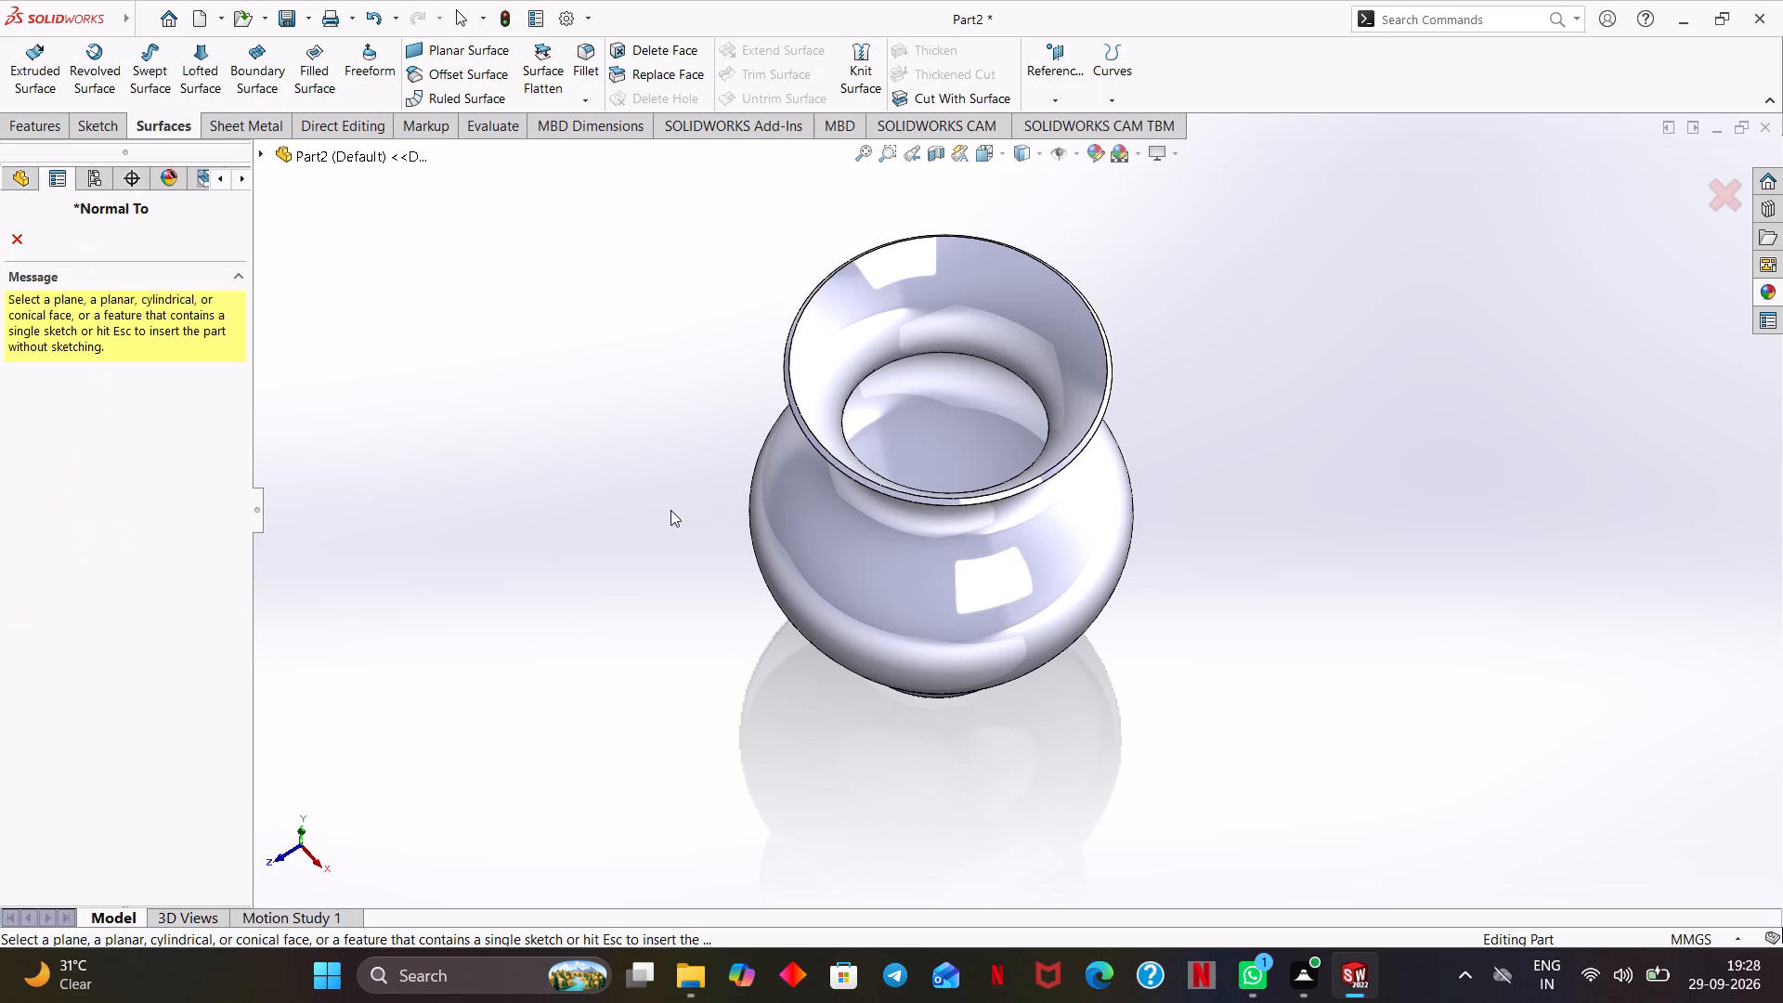
left_click(12, 240)
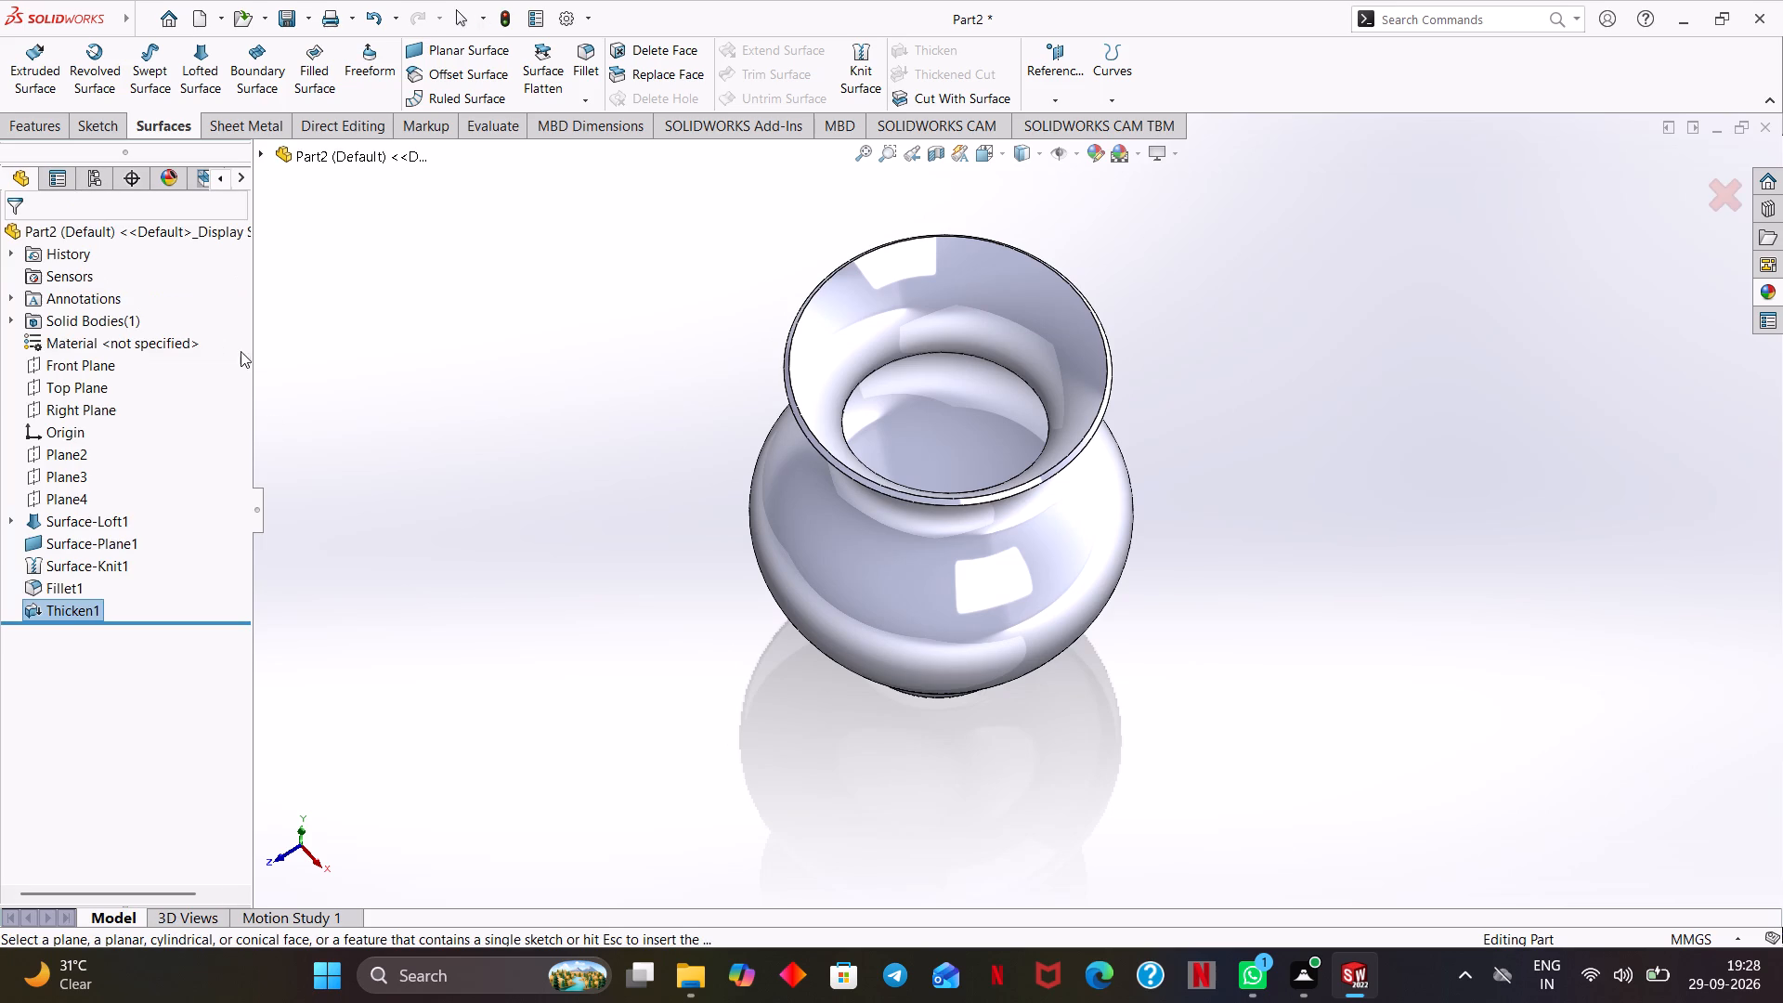
key("ctrl+8")
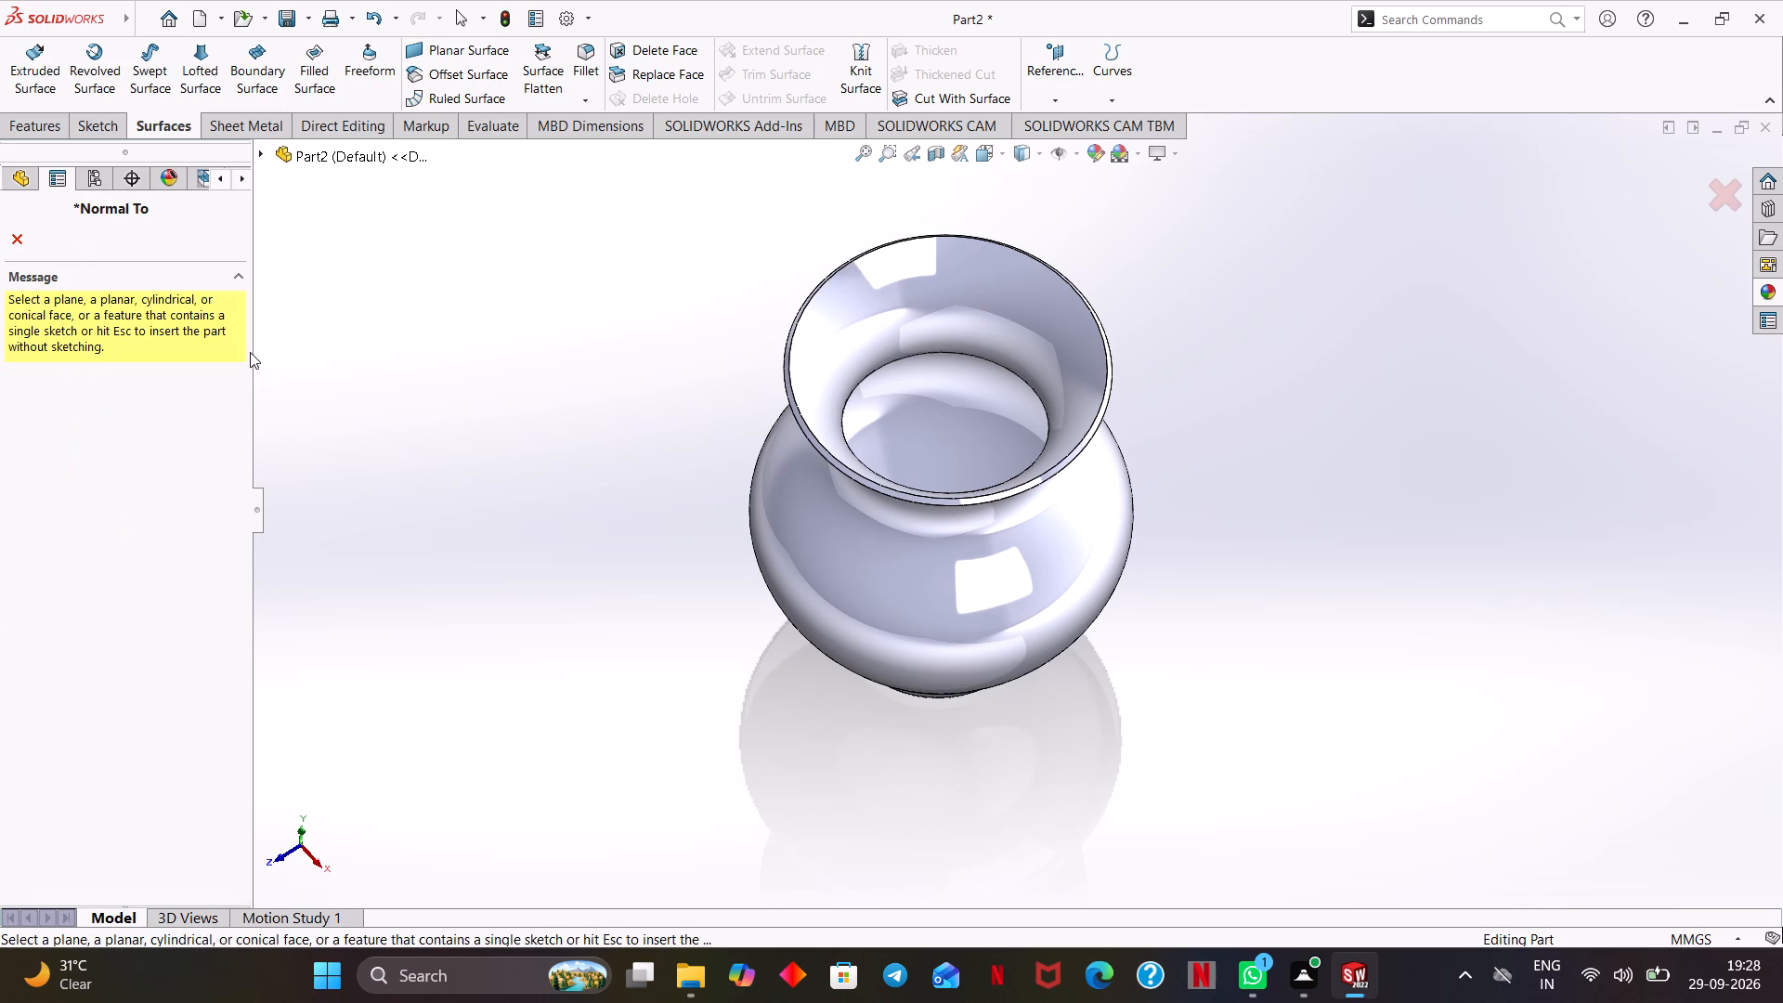
left_click(1718, 199)
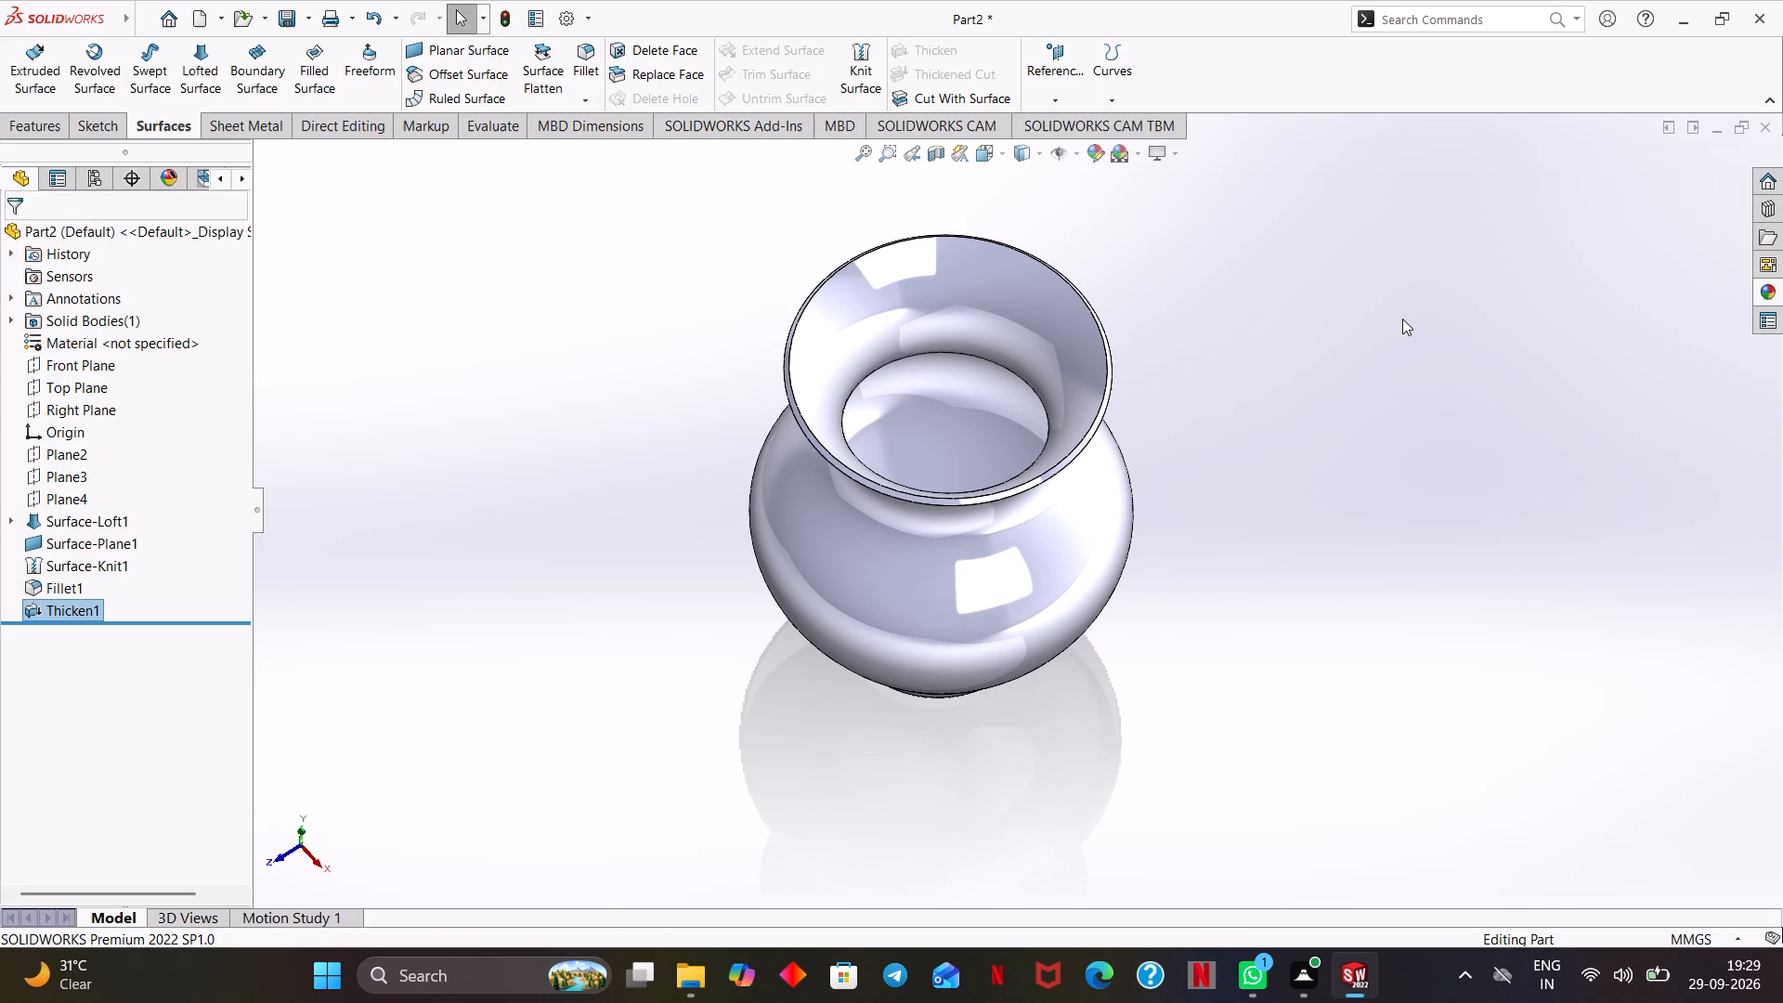
key("ctrl+7")
key("ctrl+8")
key("ctrl+7")
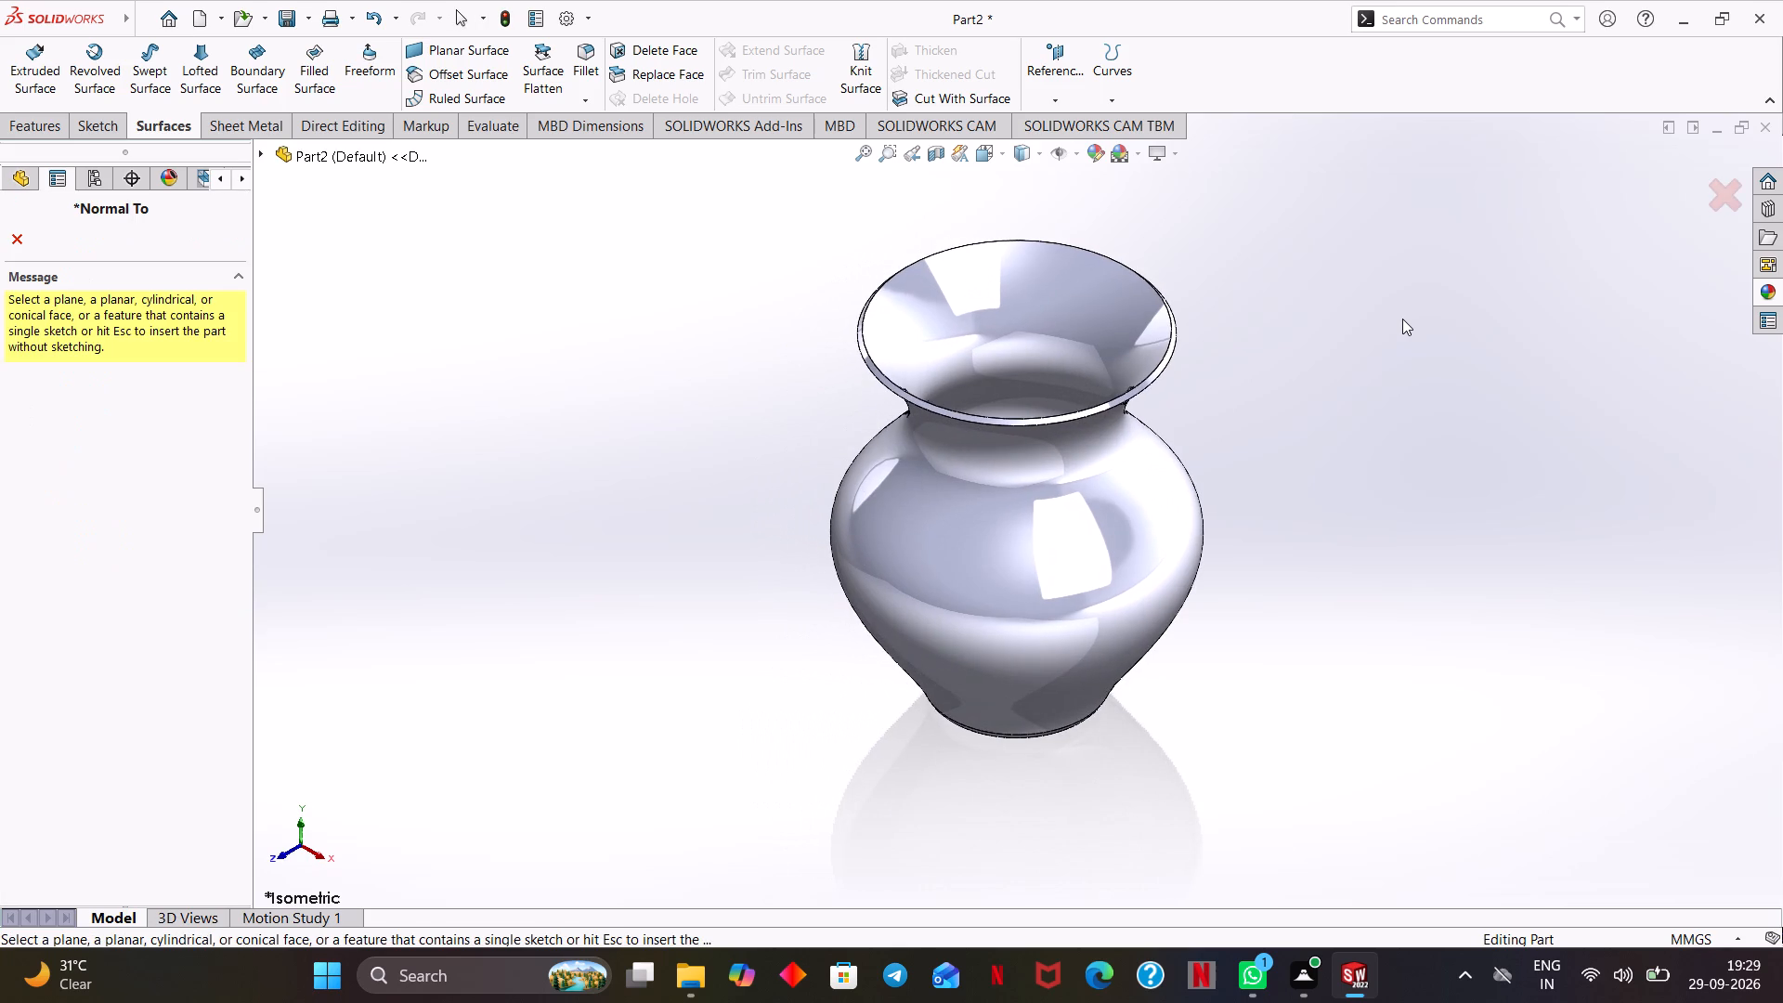
key("Escape")
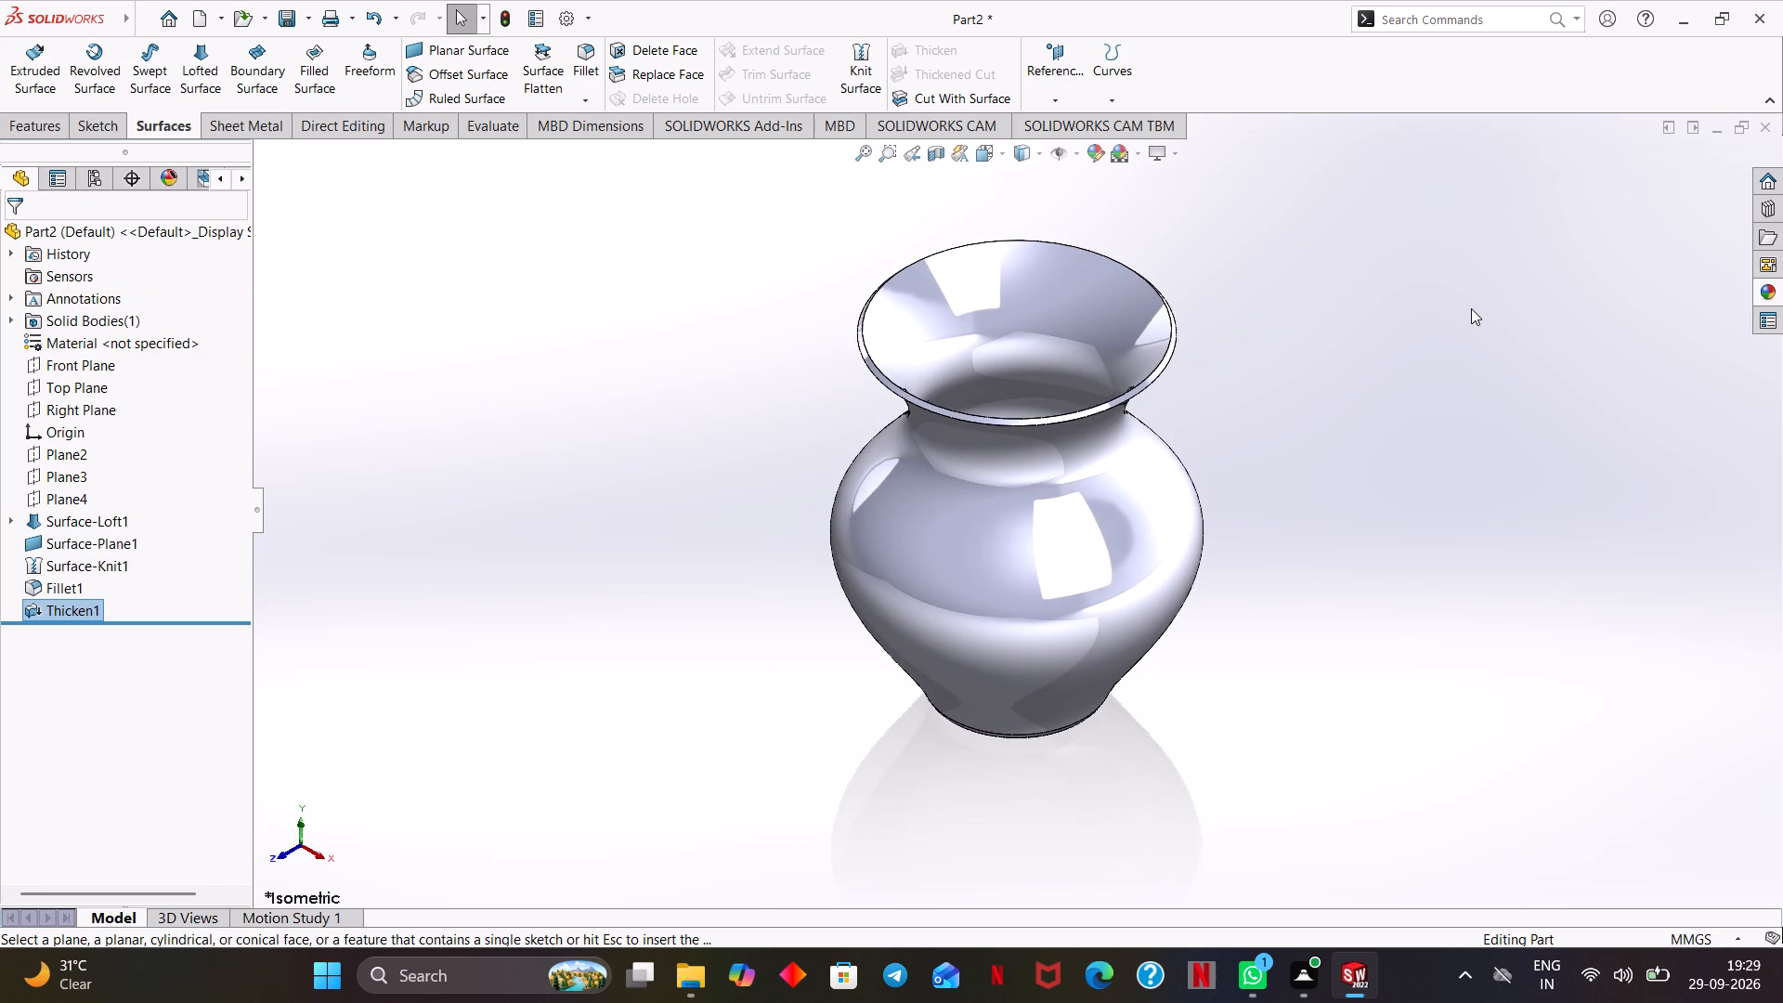
key("ctrl+6")
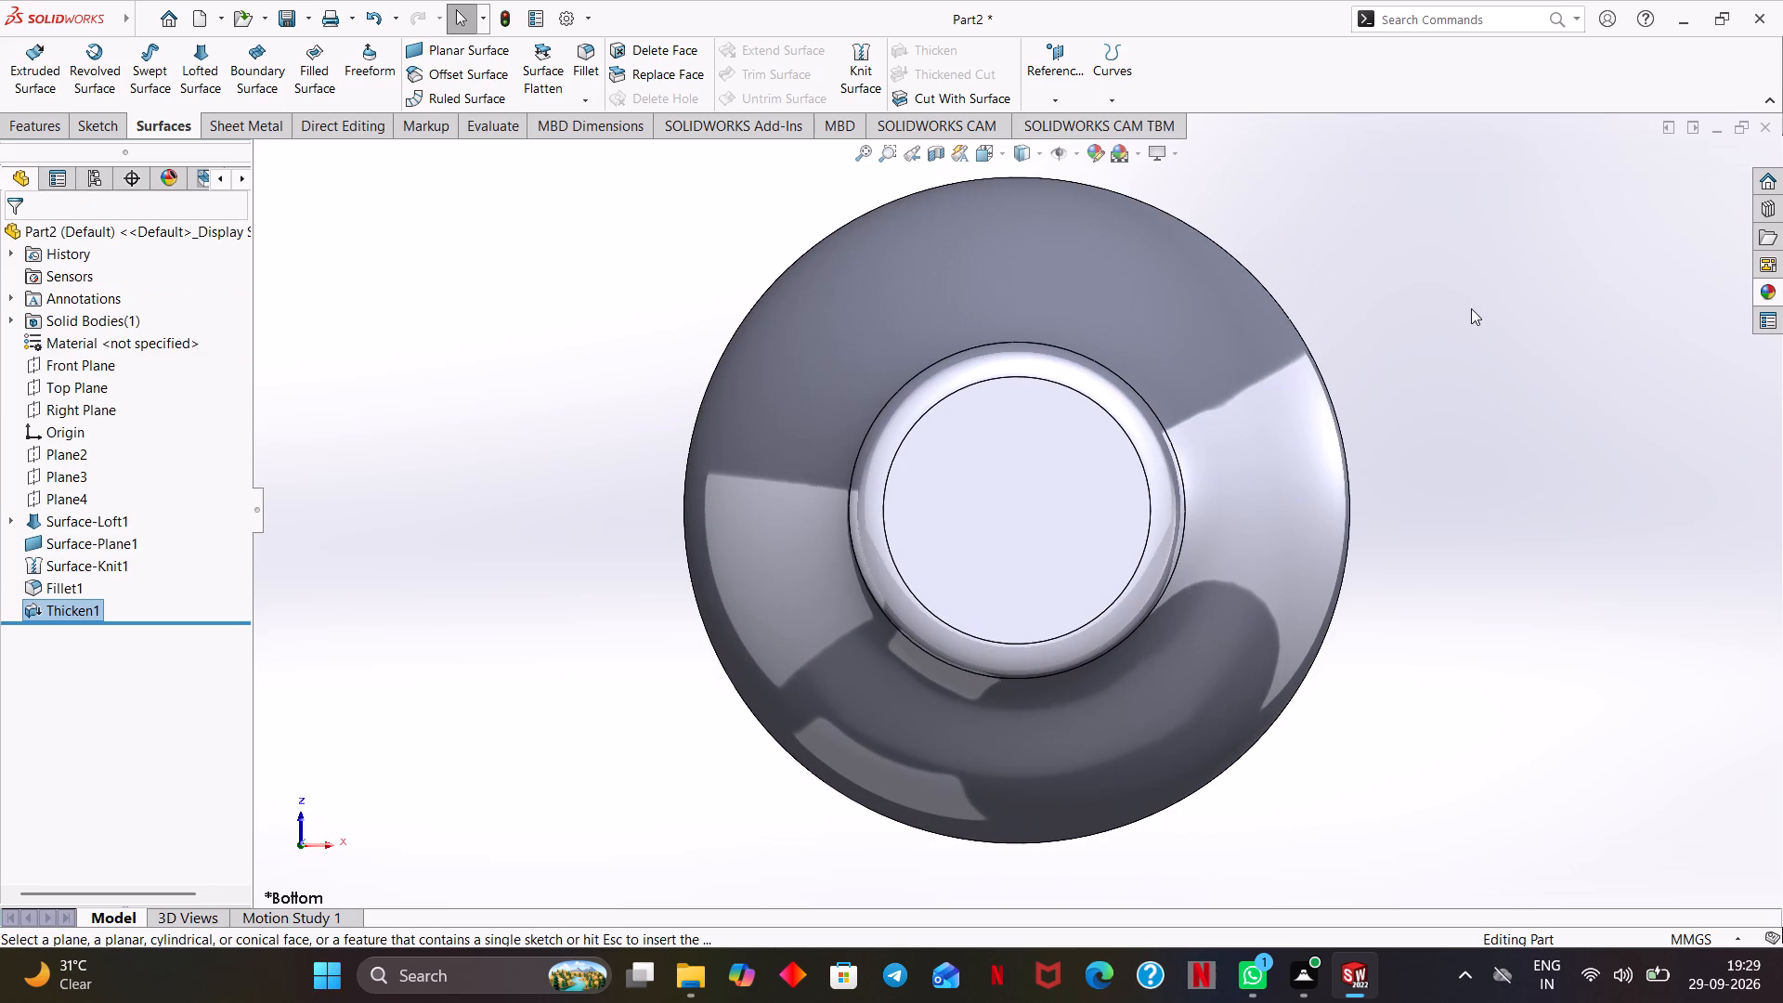
key("ctrl+5")
key("ctrl+4")
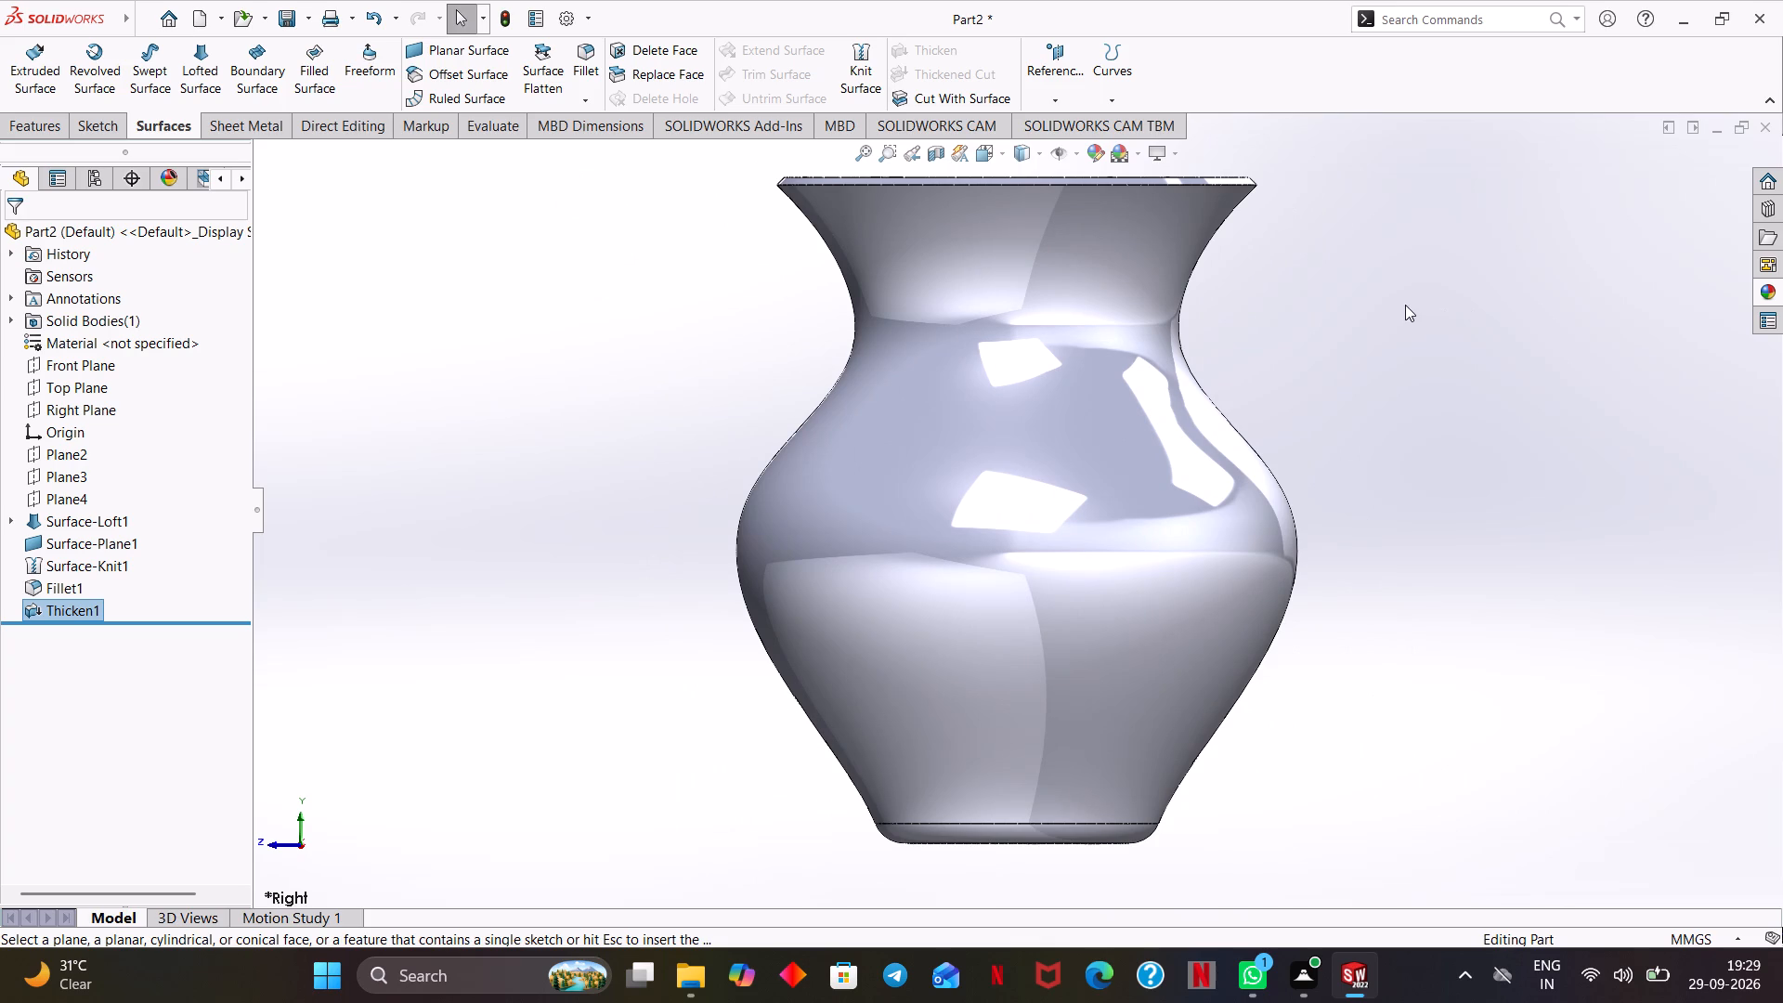
Section the vase with a planar section view at the Front Plane and examine the wall and base interior.
middle_click_drag(1433, 422, 1366, 481, "ctrl")
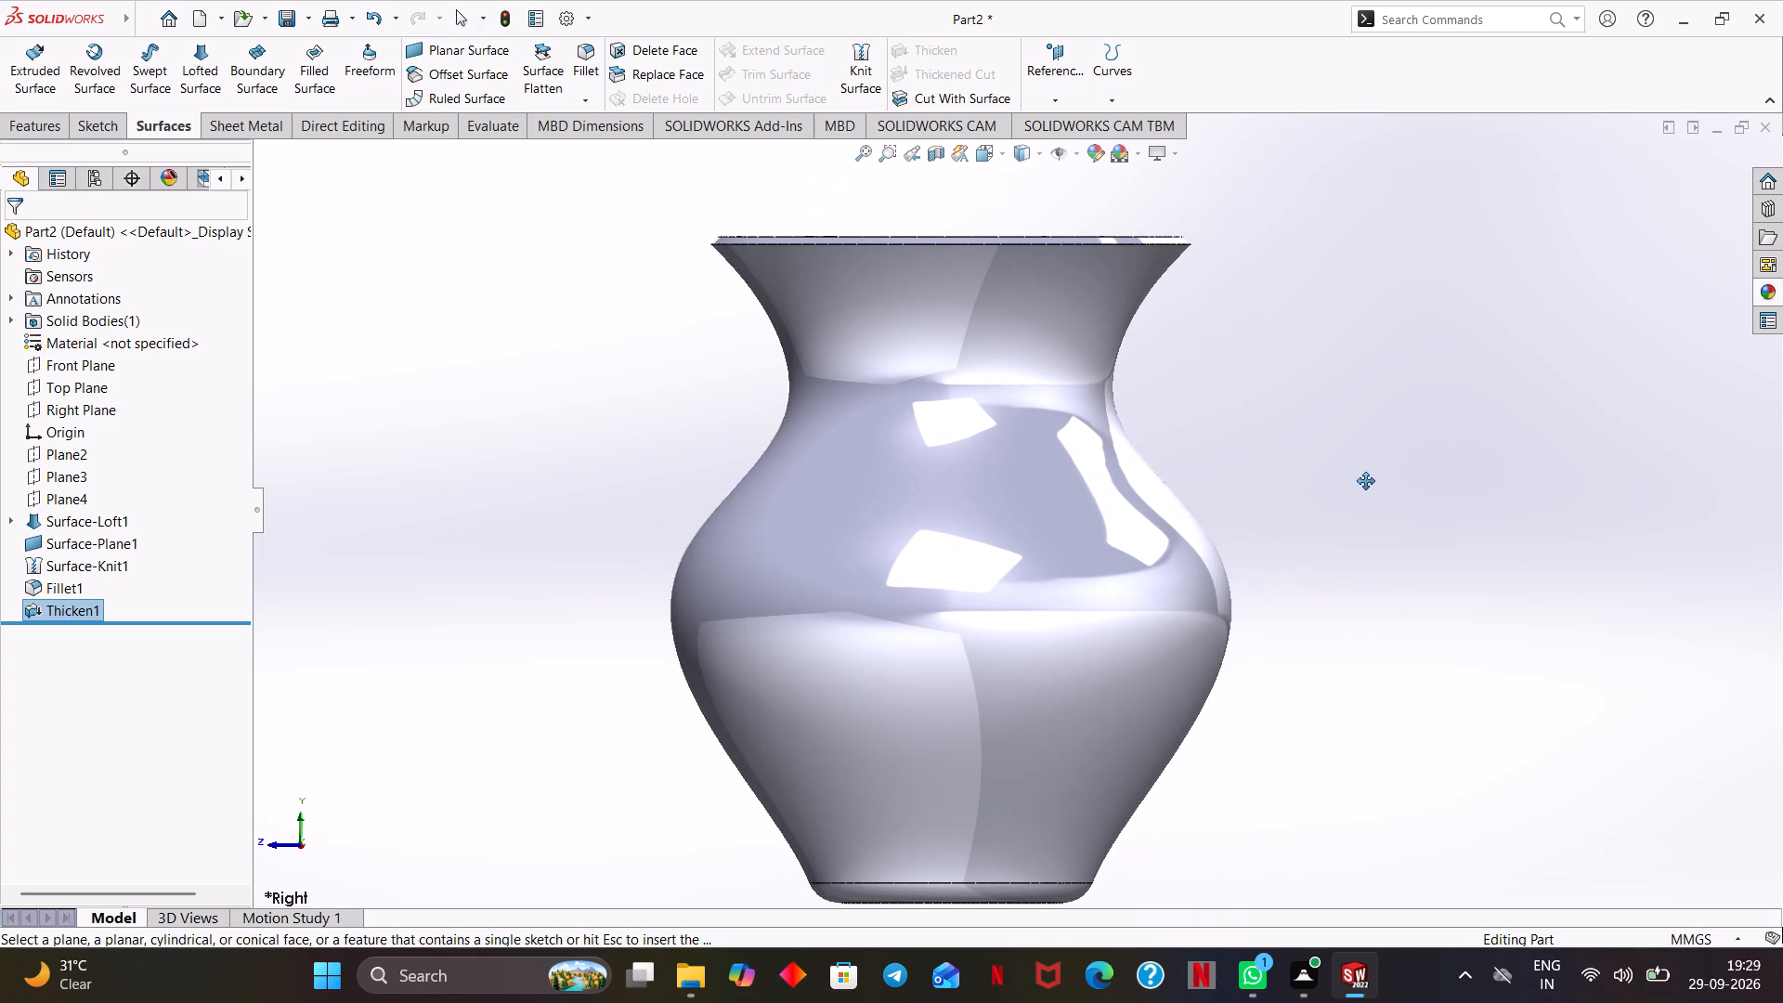
middle_click_drag(1366, 481, 1365, 481, "ctrl")
left_click(929, 155)
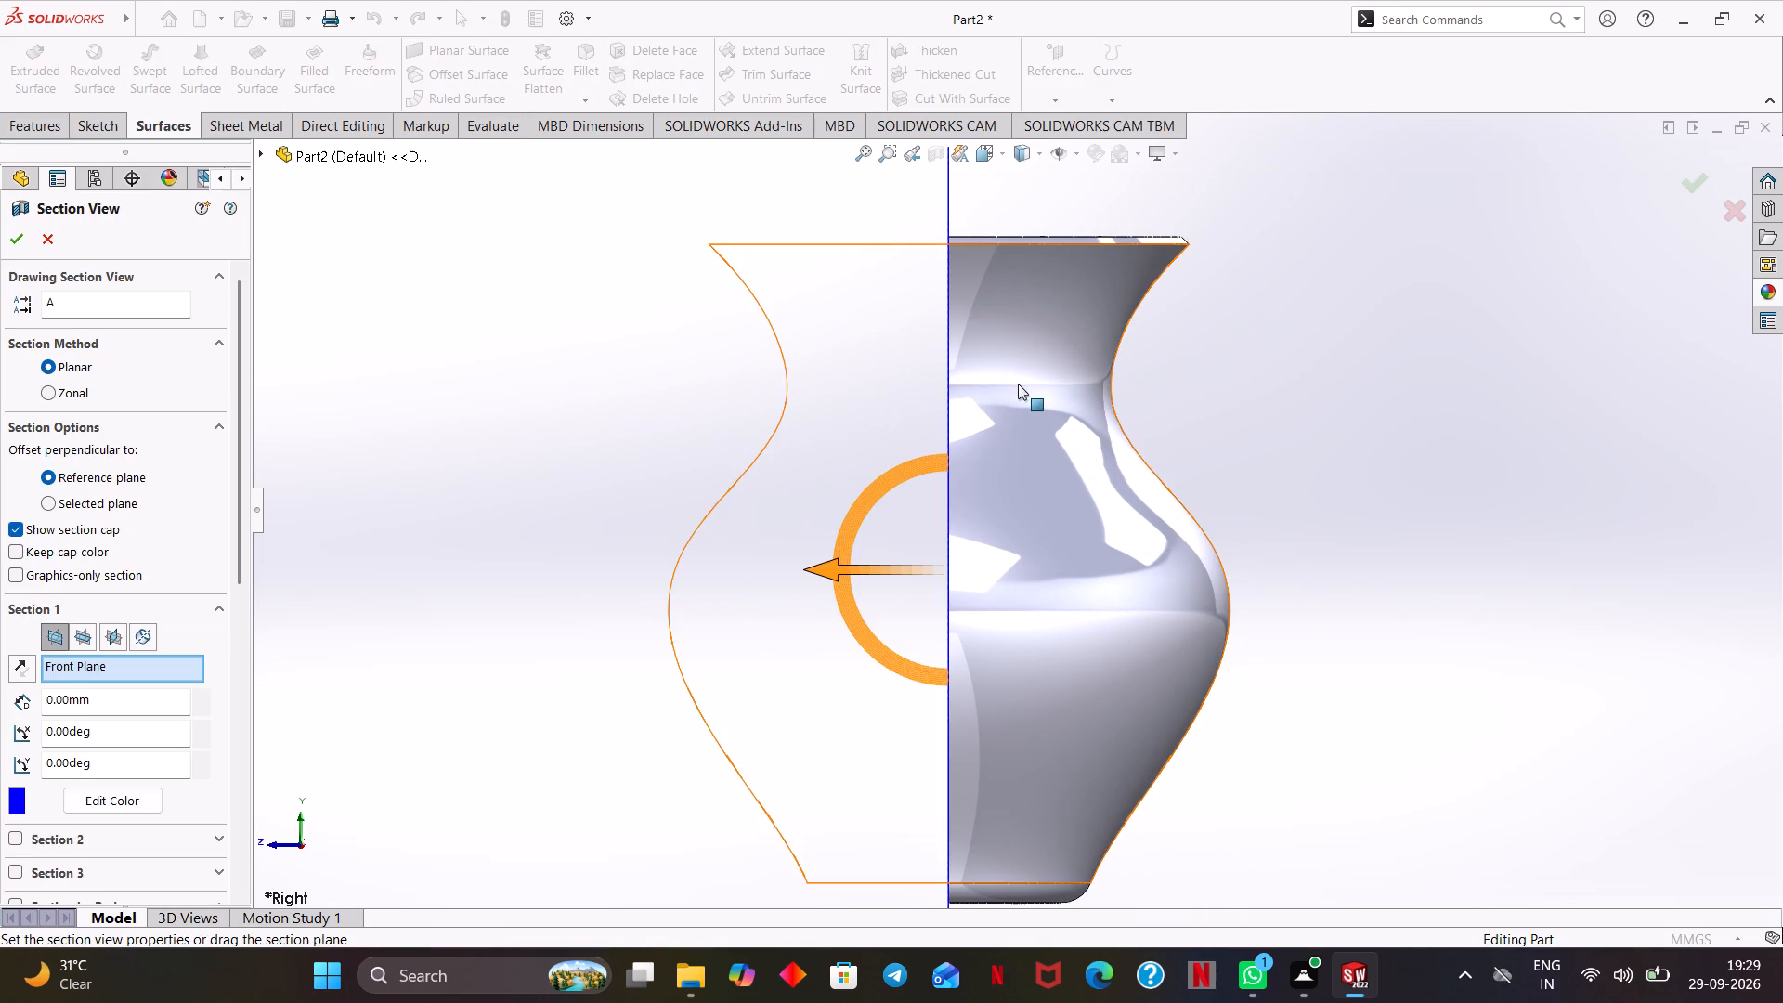
left_click(1234, 413)
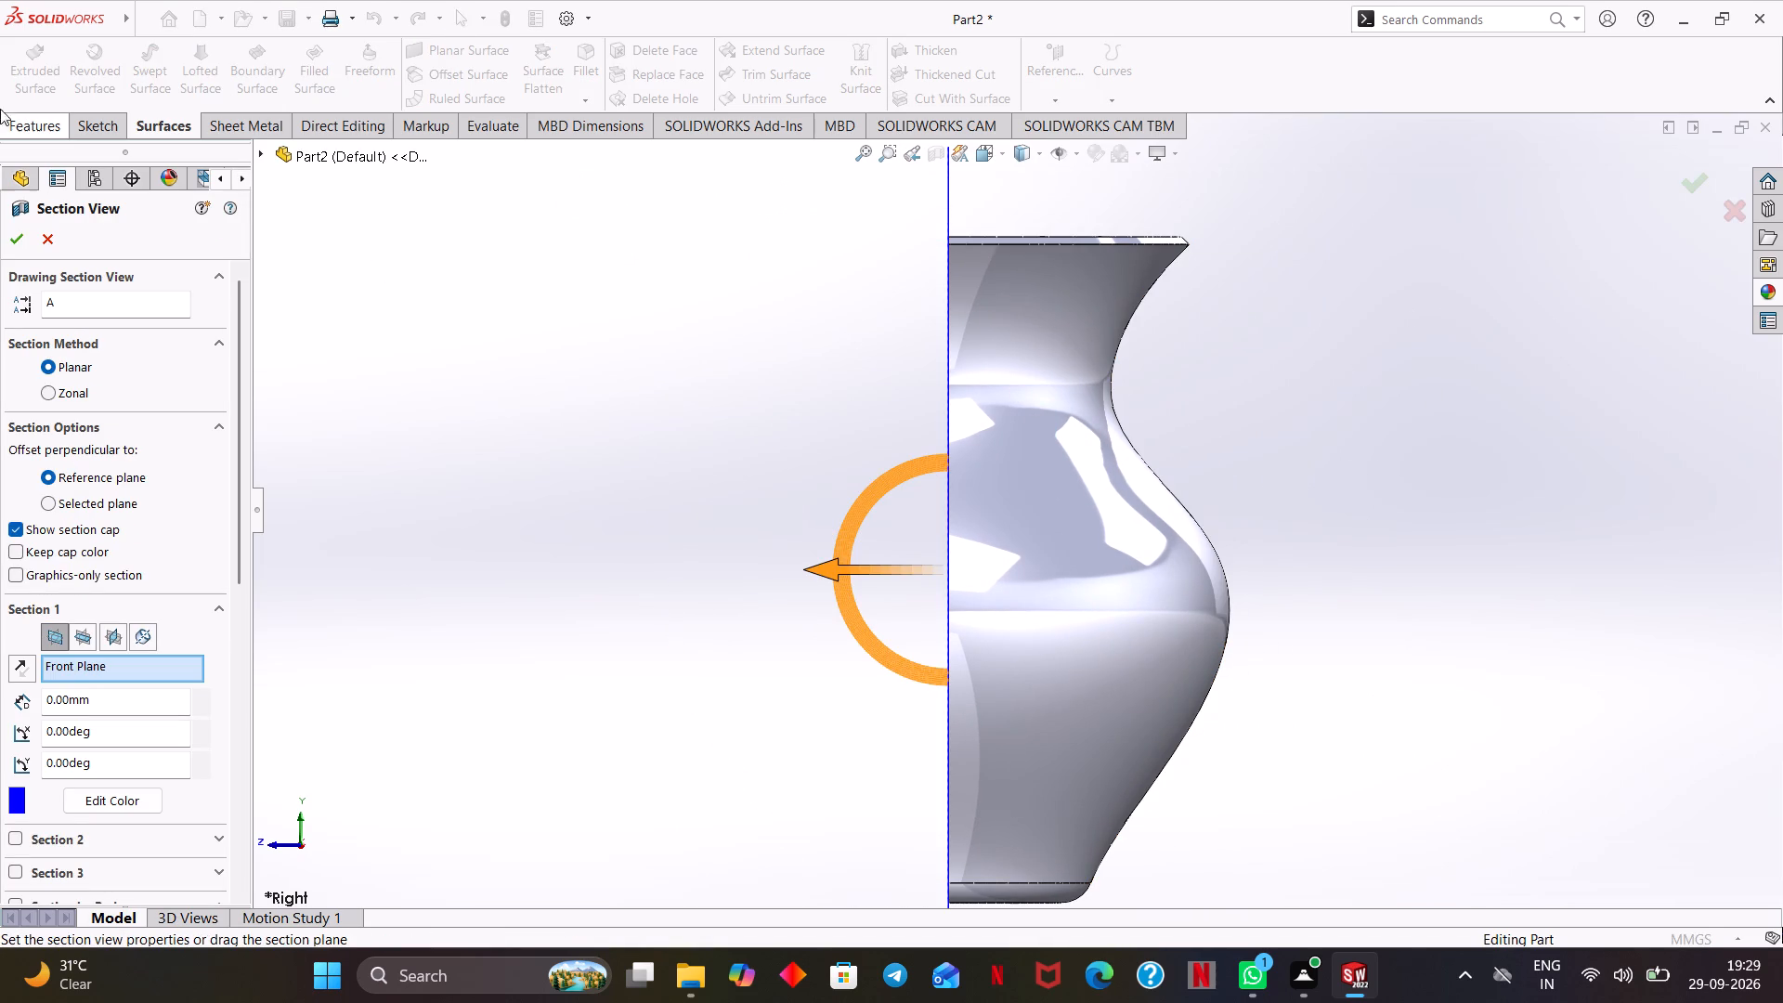
left_click(16, 235)
middle_click_drag(554, 457, 733, 514)
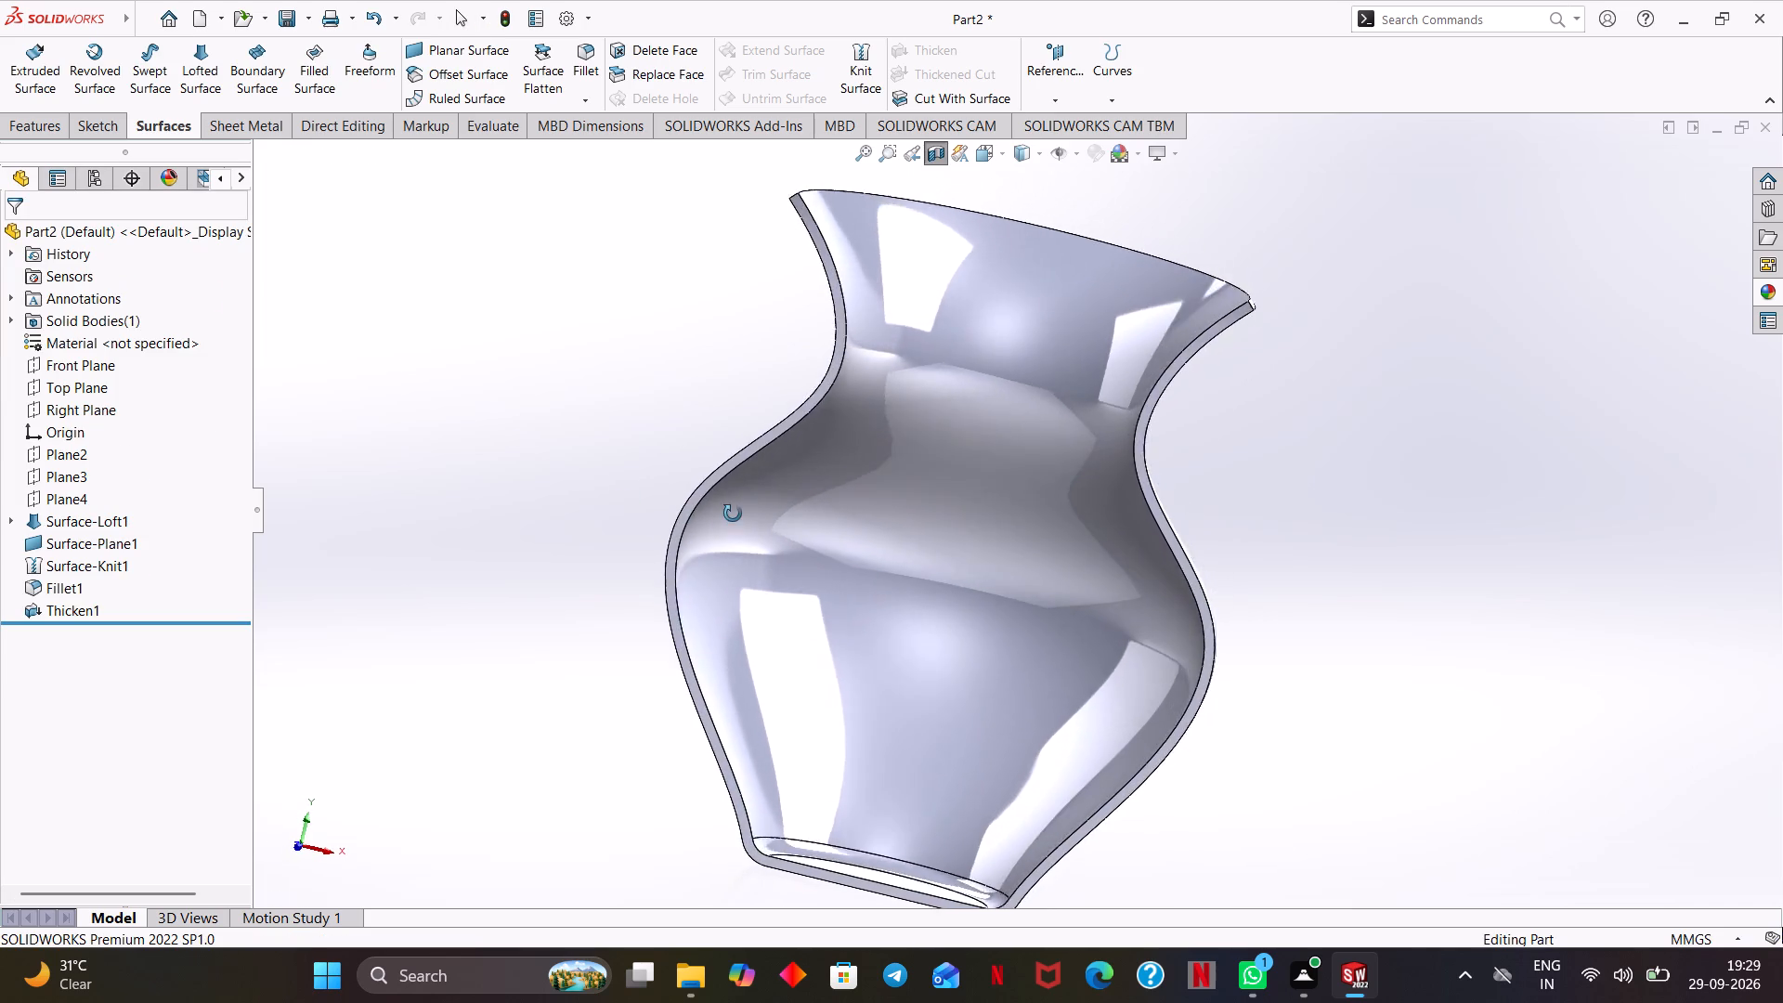
middle_click_drag(733, 514, 765, 673)
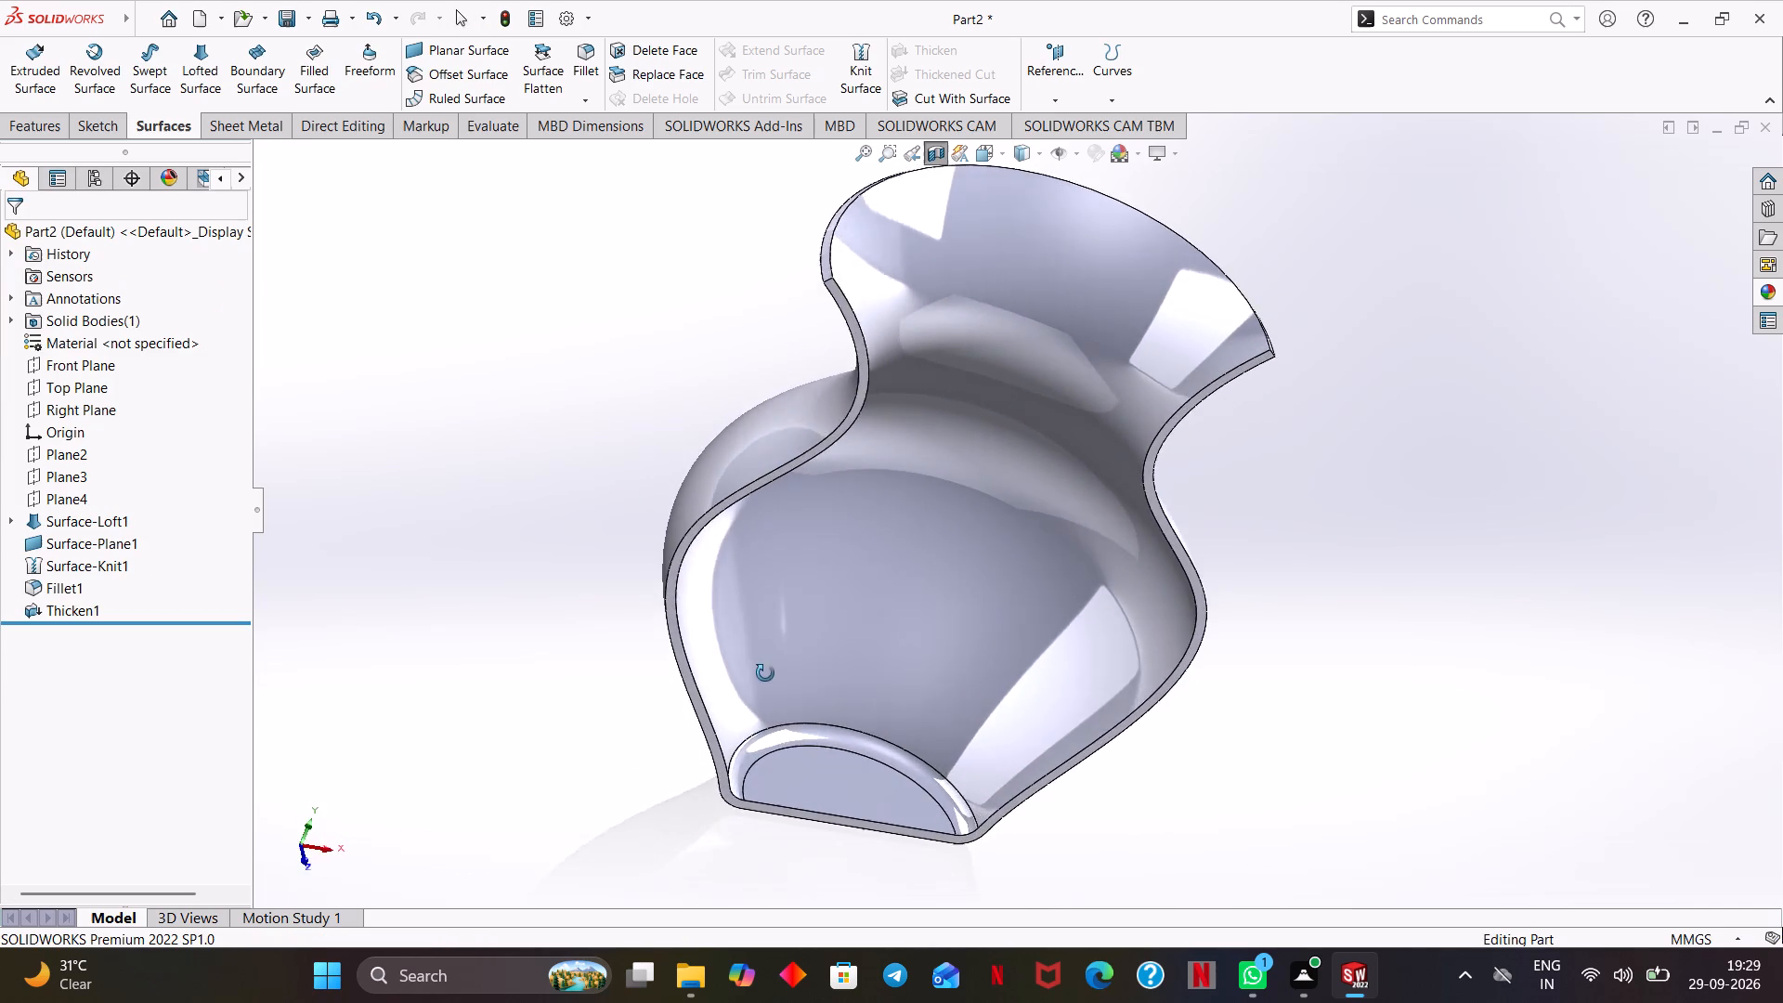
middle_click_drag(765, 673, 748, 629)
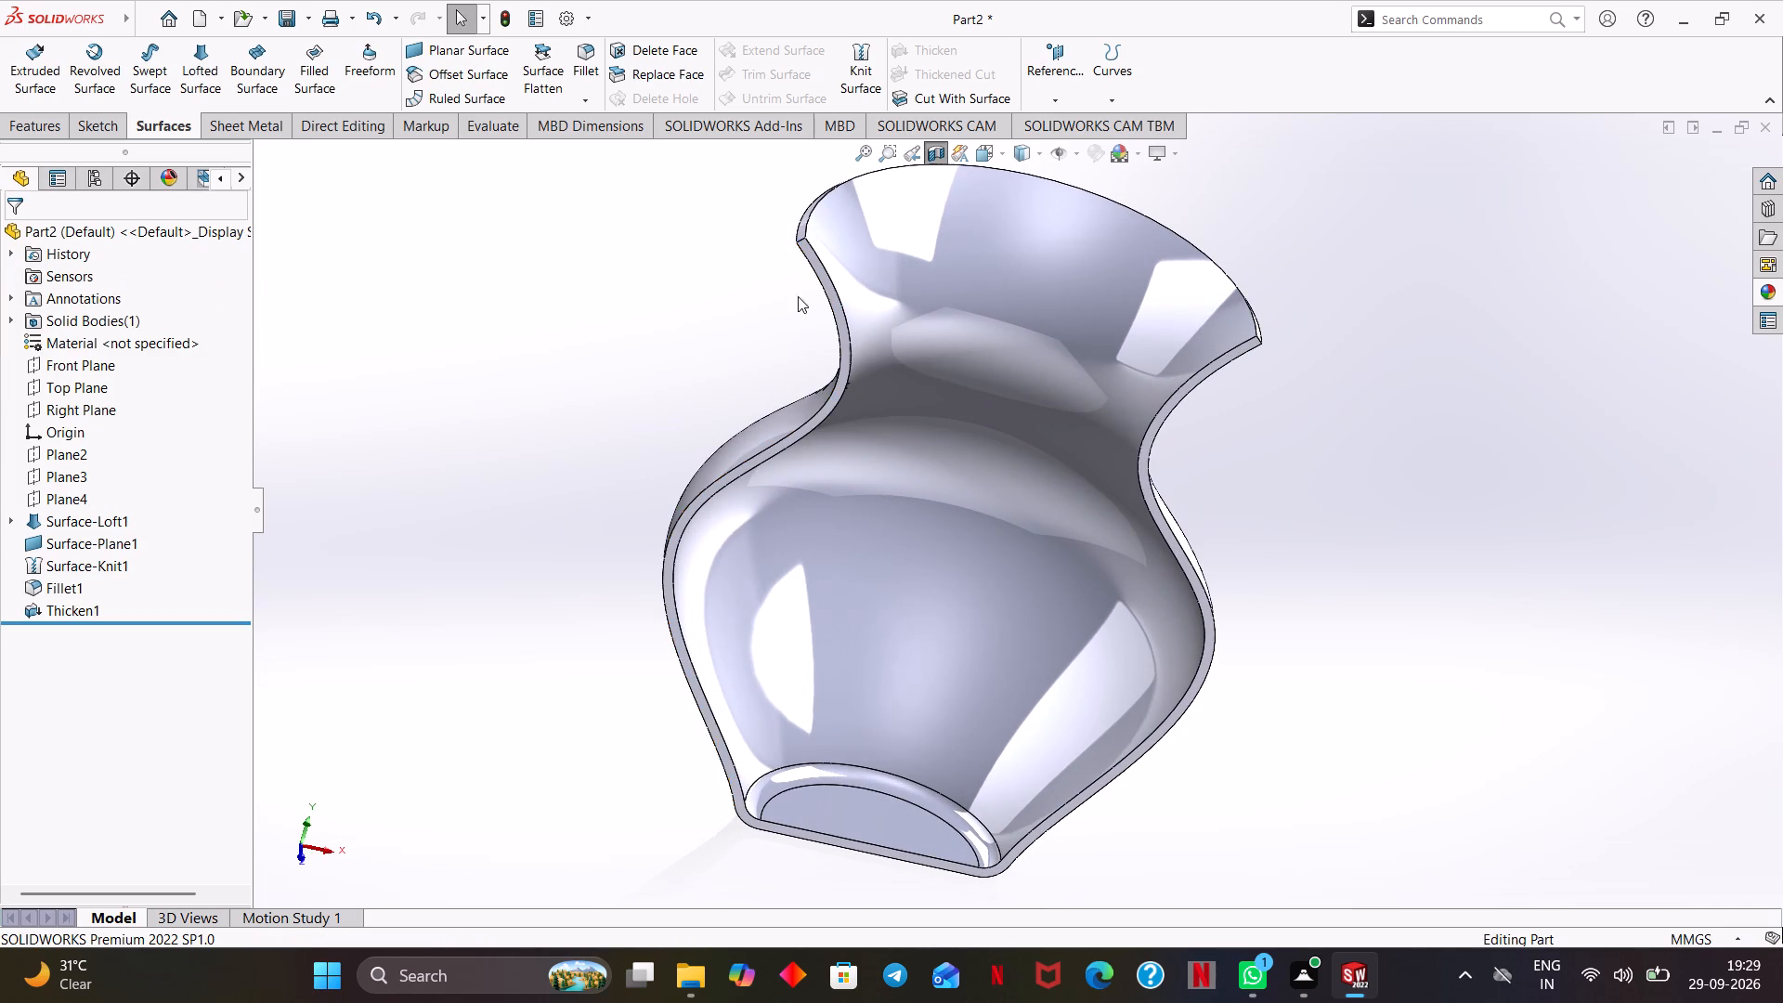
Measure the wall thickness between the outer and inner edges of the cut face near the vase's rim.
scroll(780, 309, "down", 4)
scroll(796, 384, "down", 1)
middle_click_drag(826, 387, 736, 463, "ctrl")
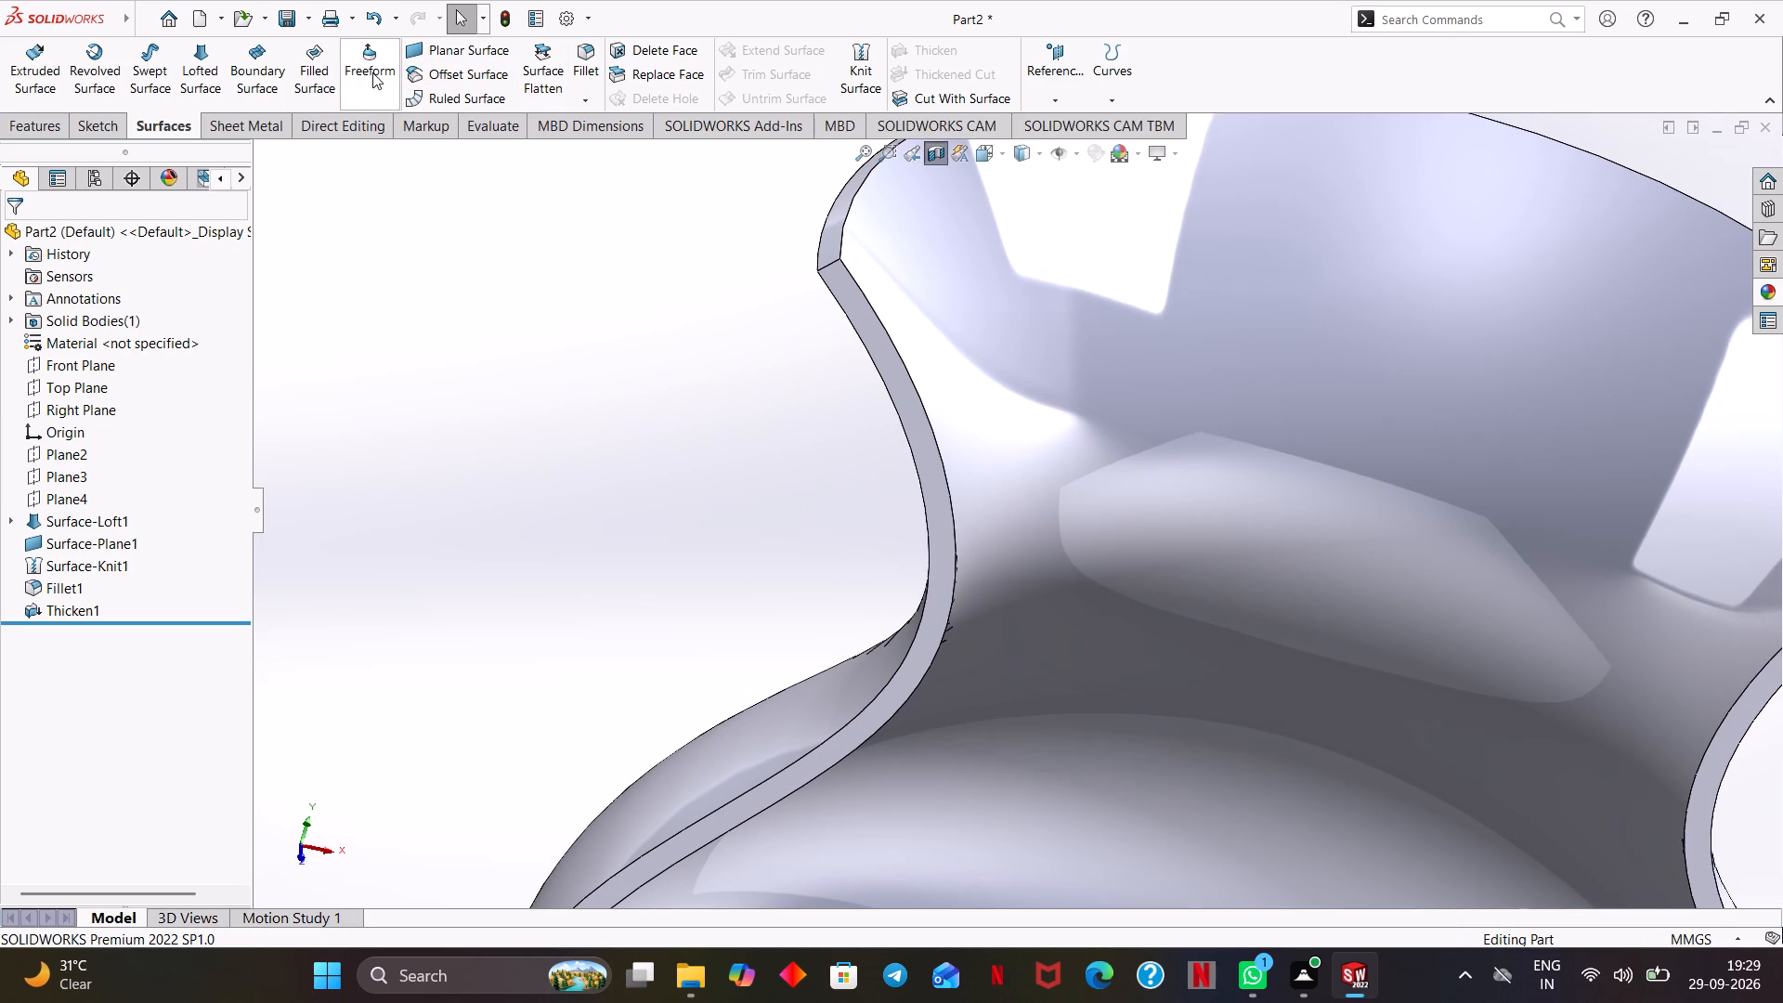
left_click(462, 123)
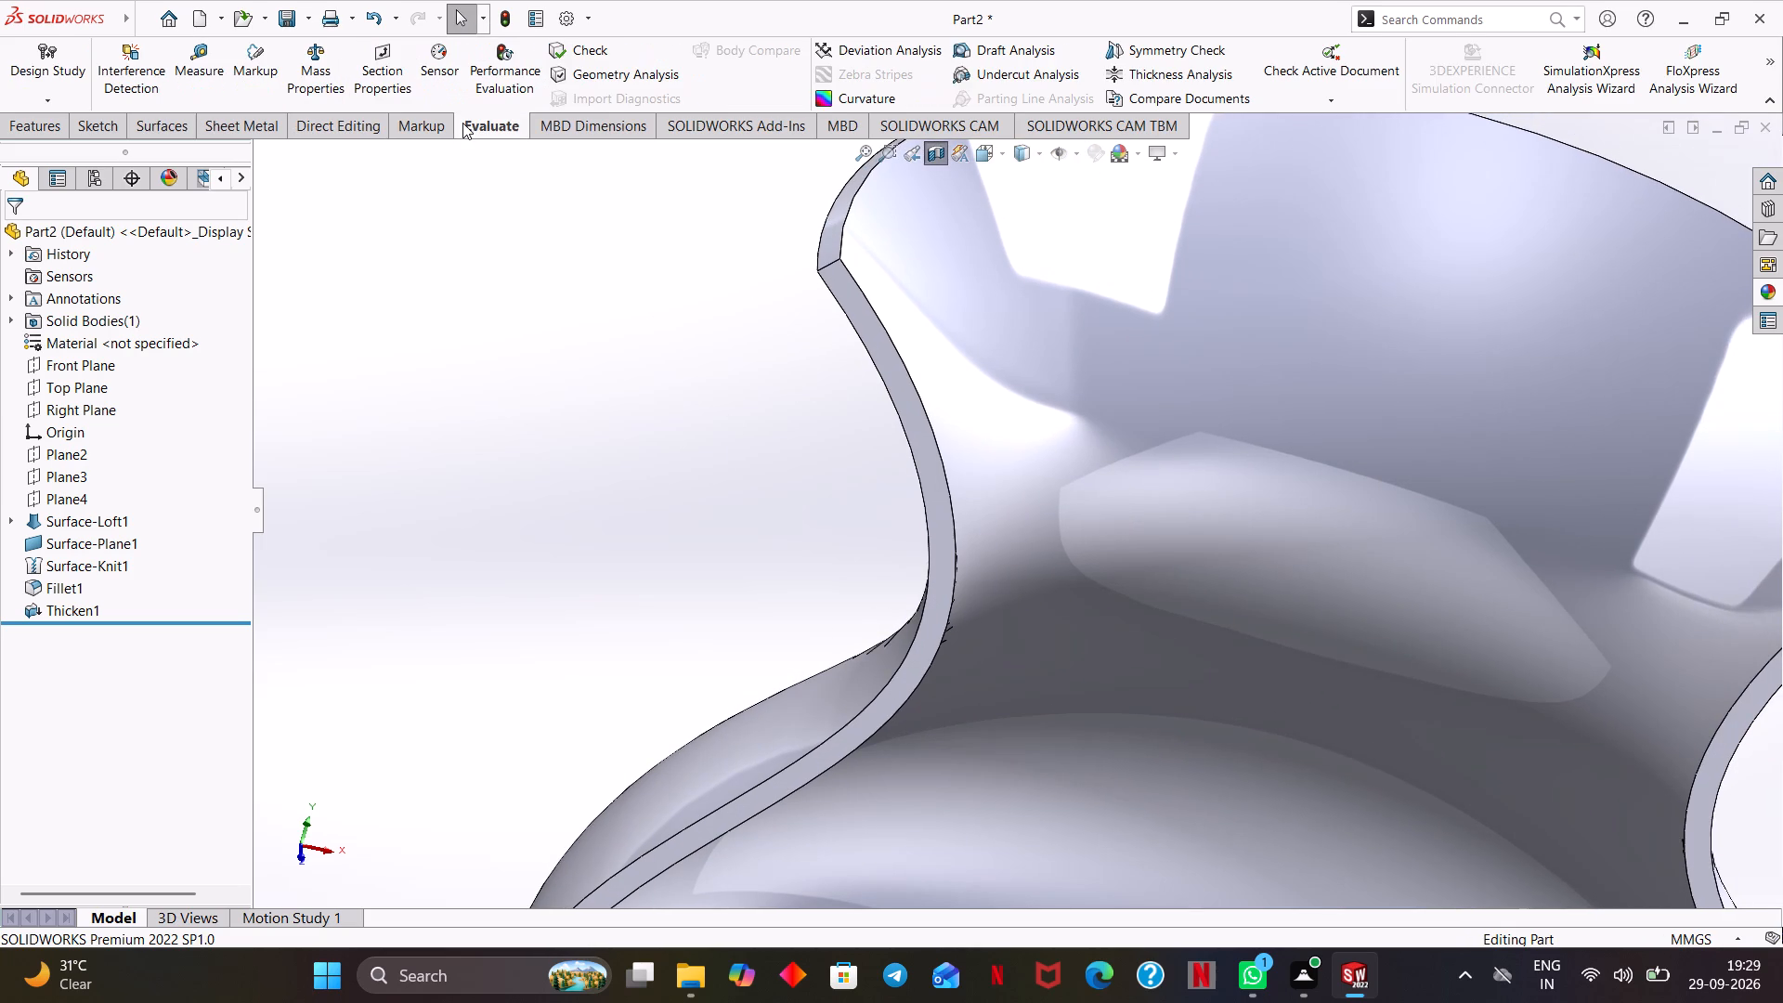
left_click(211, 70)
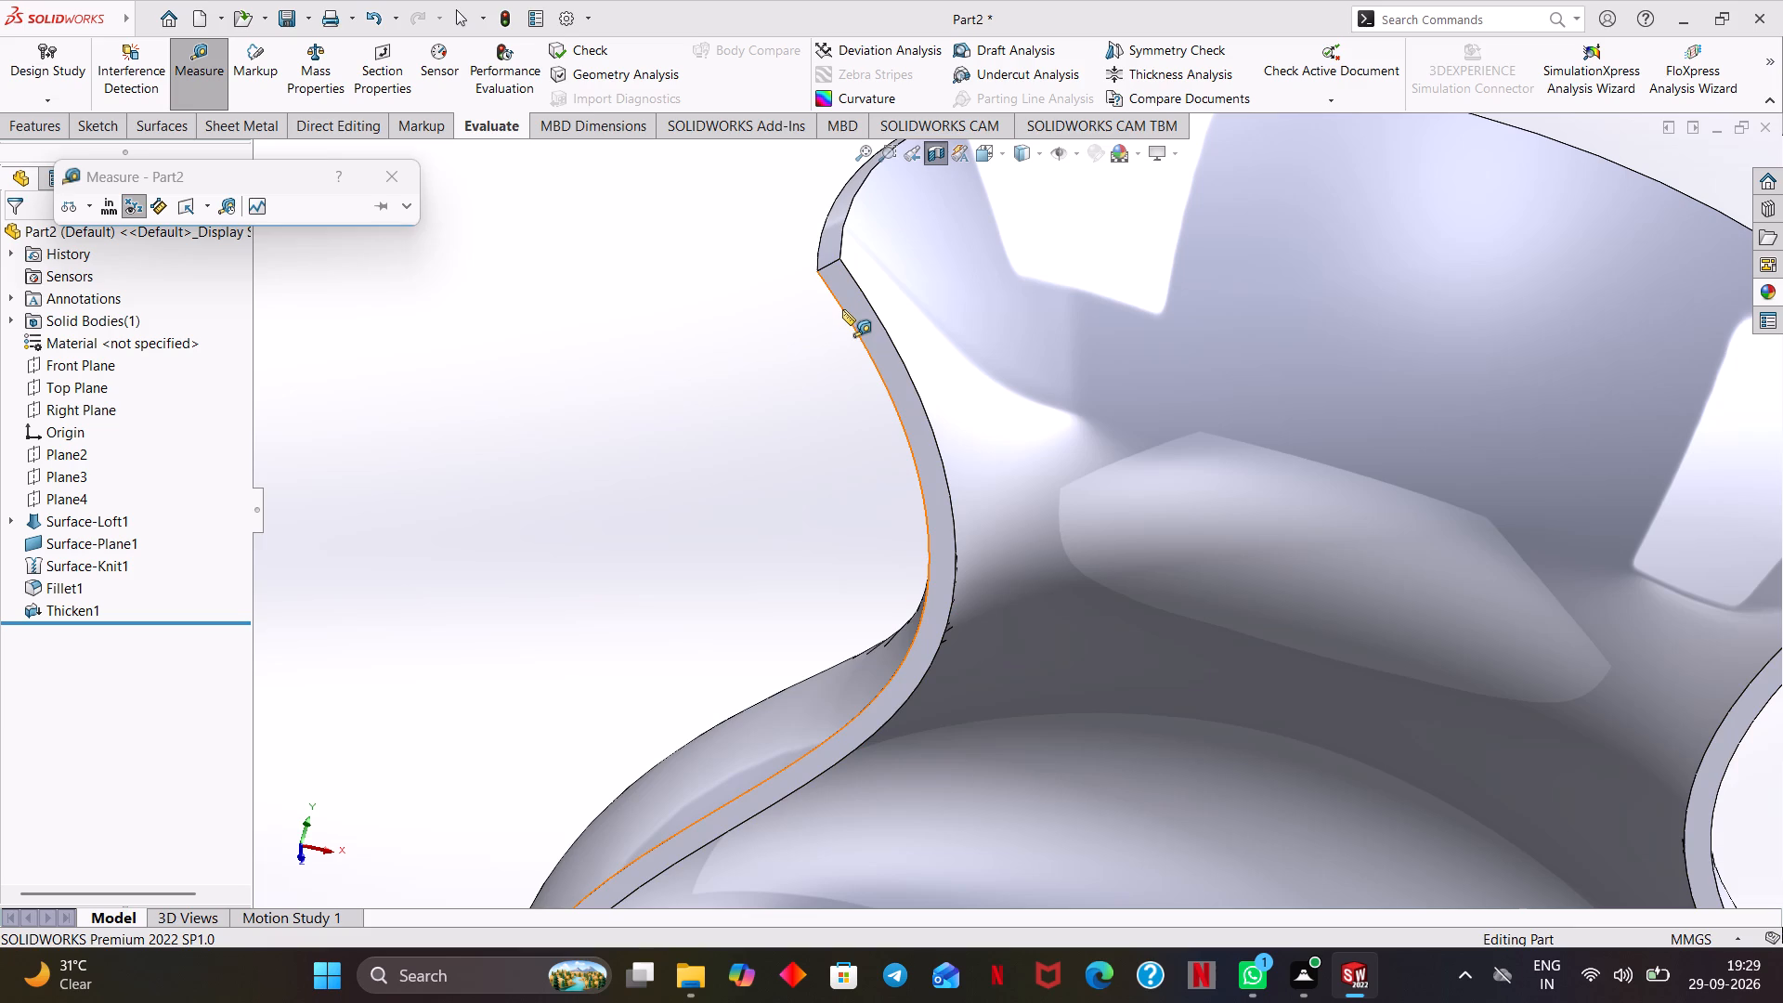
left_click(842, 309)
left_click(865, 298)
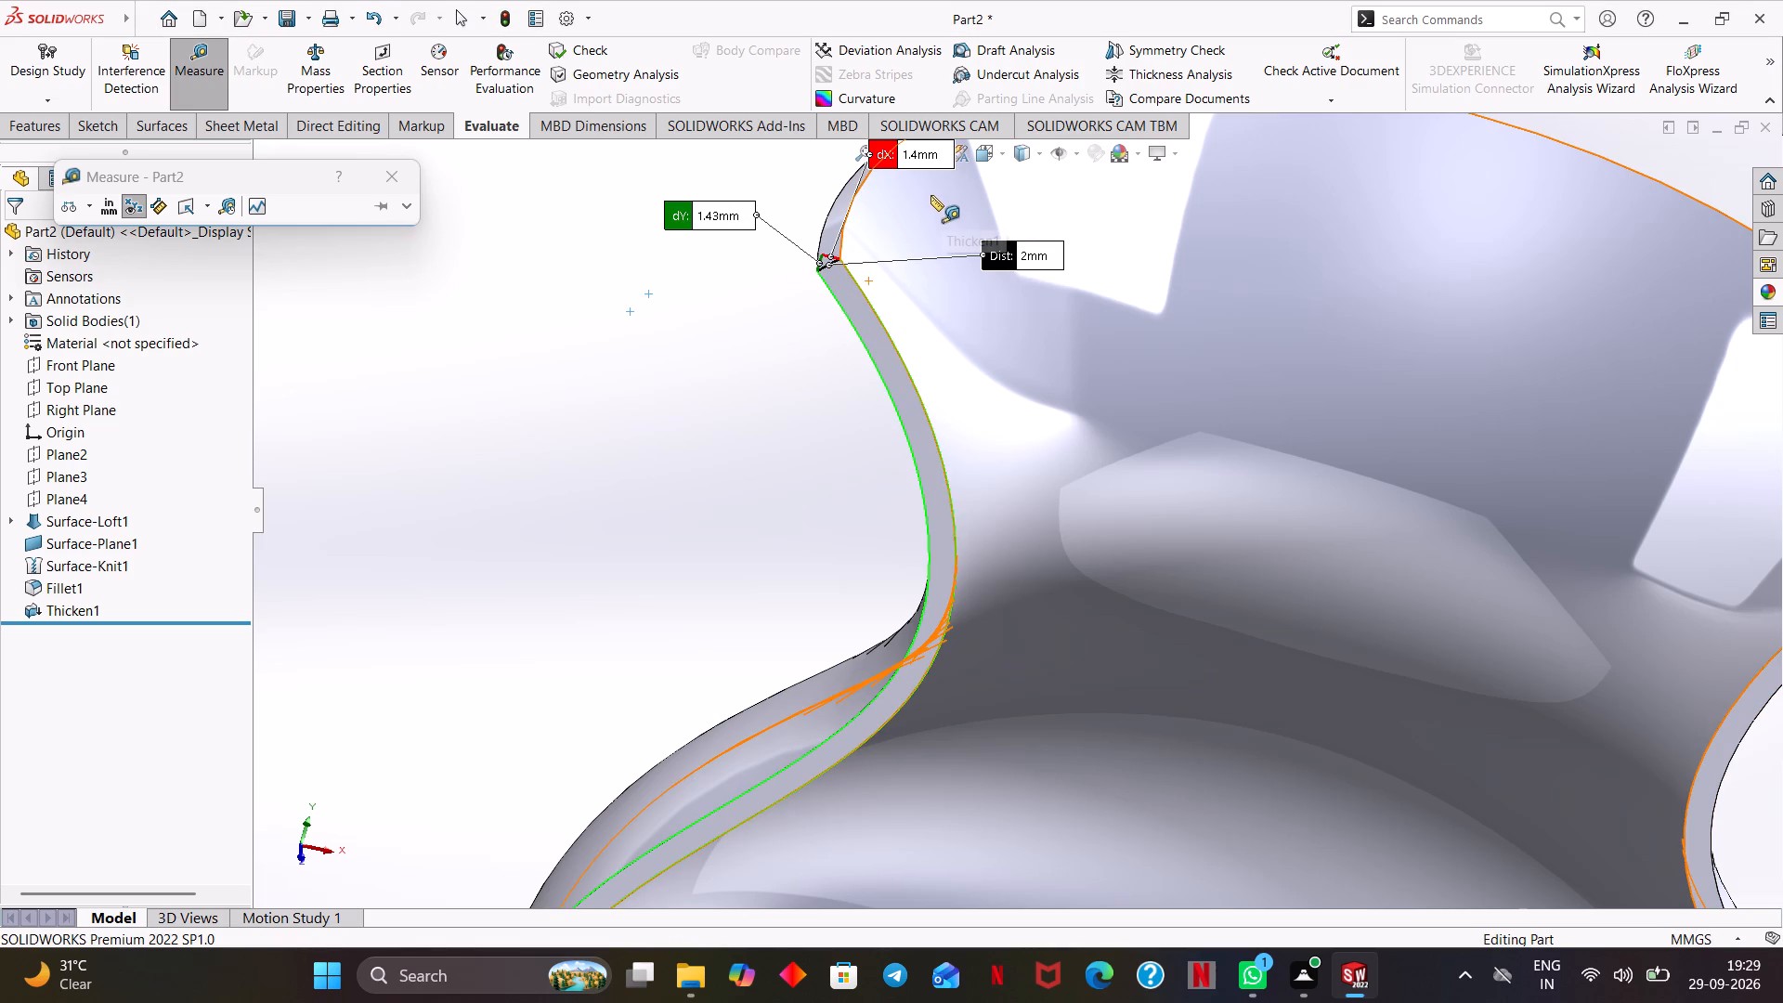
scroll(931, 196, "up", 1)
scroll(931, 201, "down", 1)
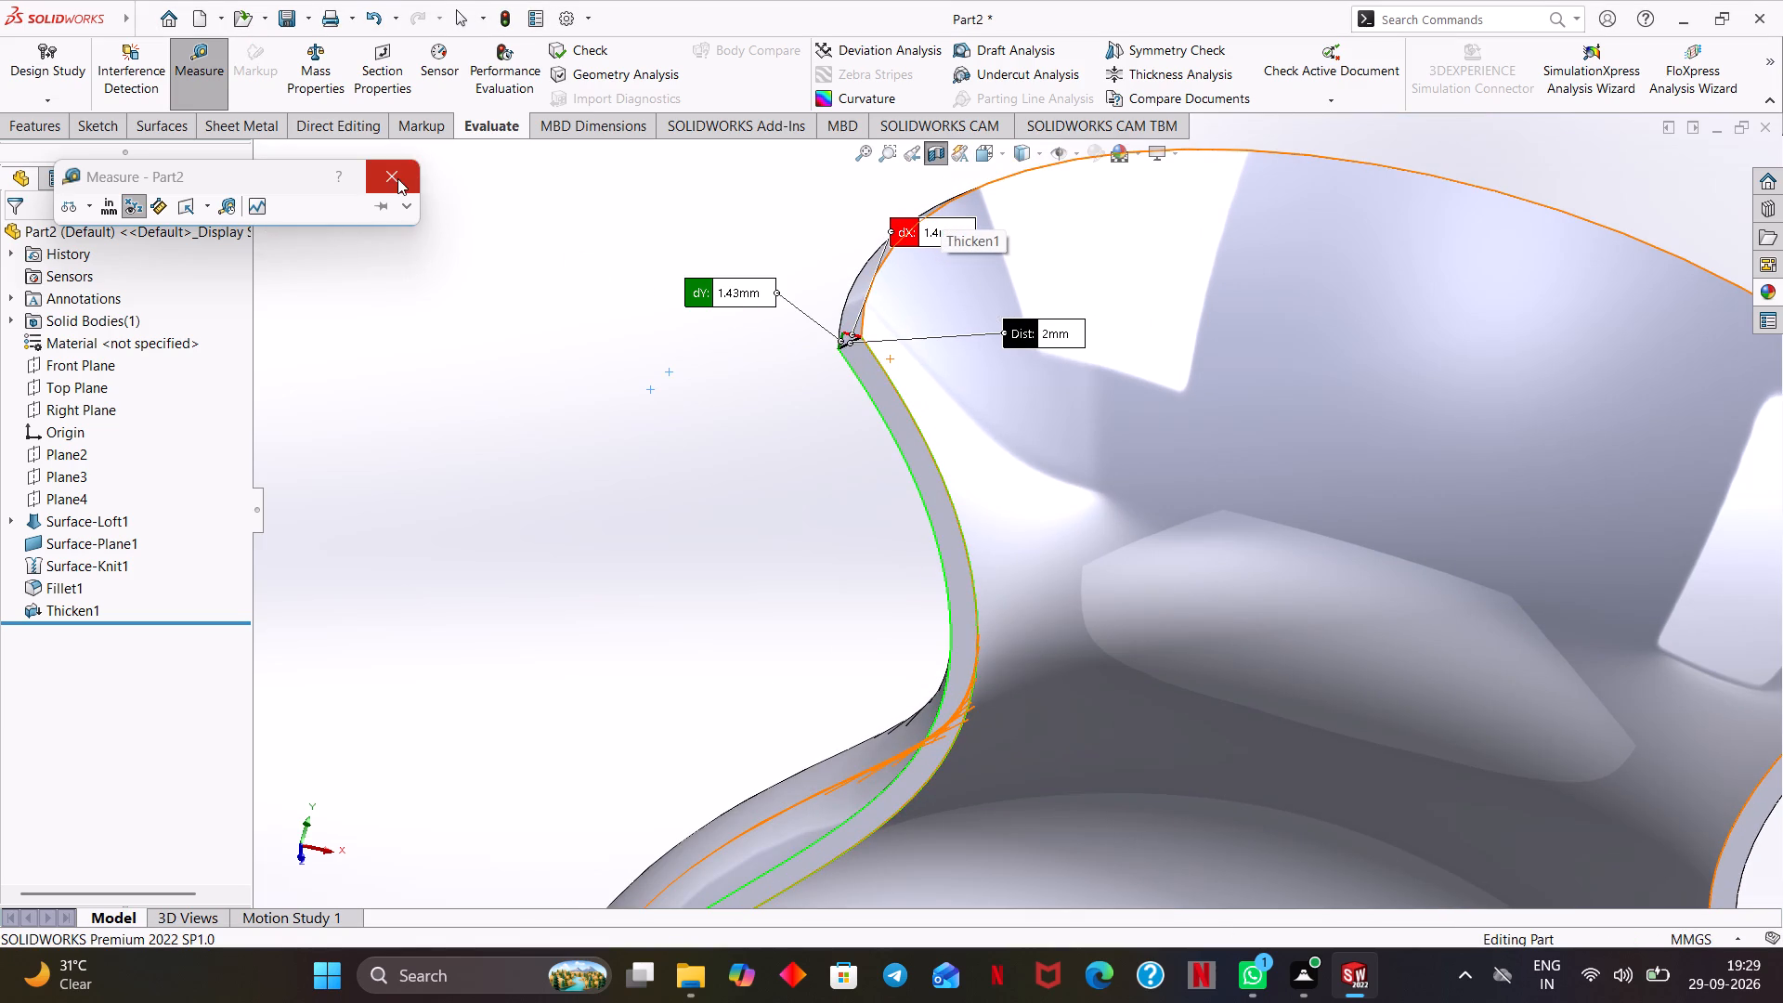
left_click(397, 178)
Examine the sectioned vase's wall, base and interior from isometric, right side and oblique views.
scroll(847, 361, "down", 1)
scroll(847, 361, "up", 1)
scroll(686, 420, "up", 2)
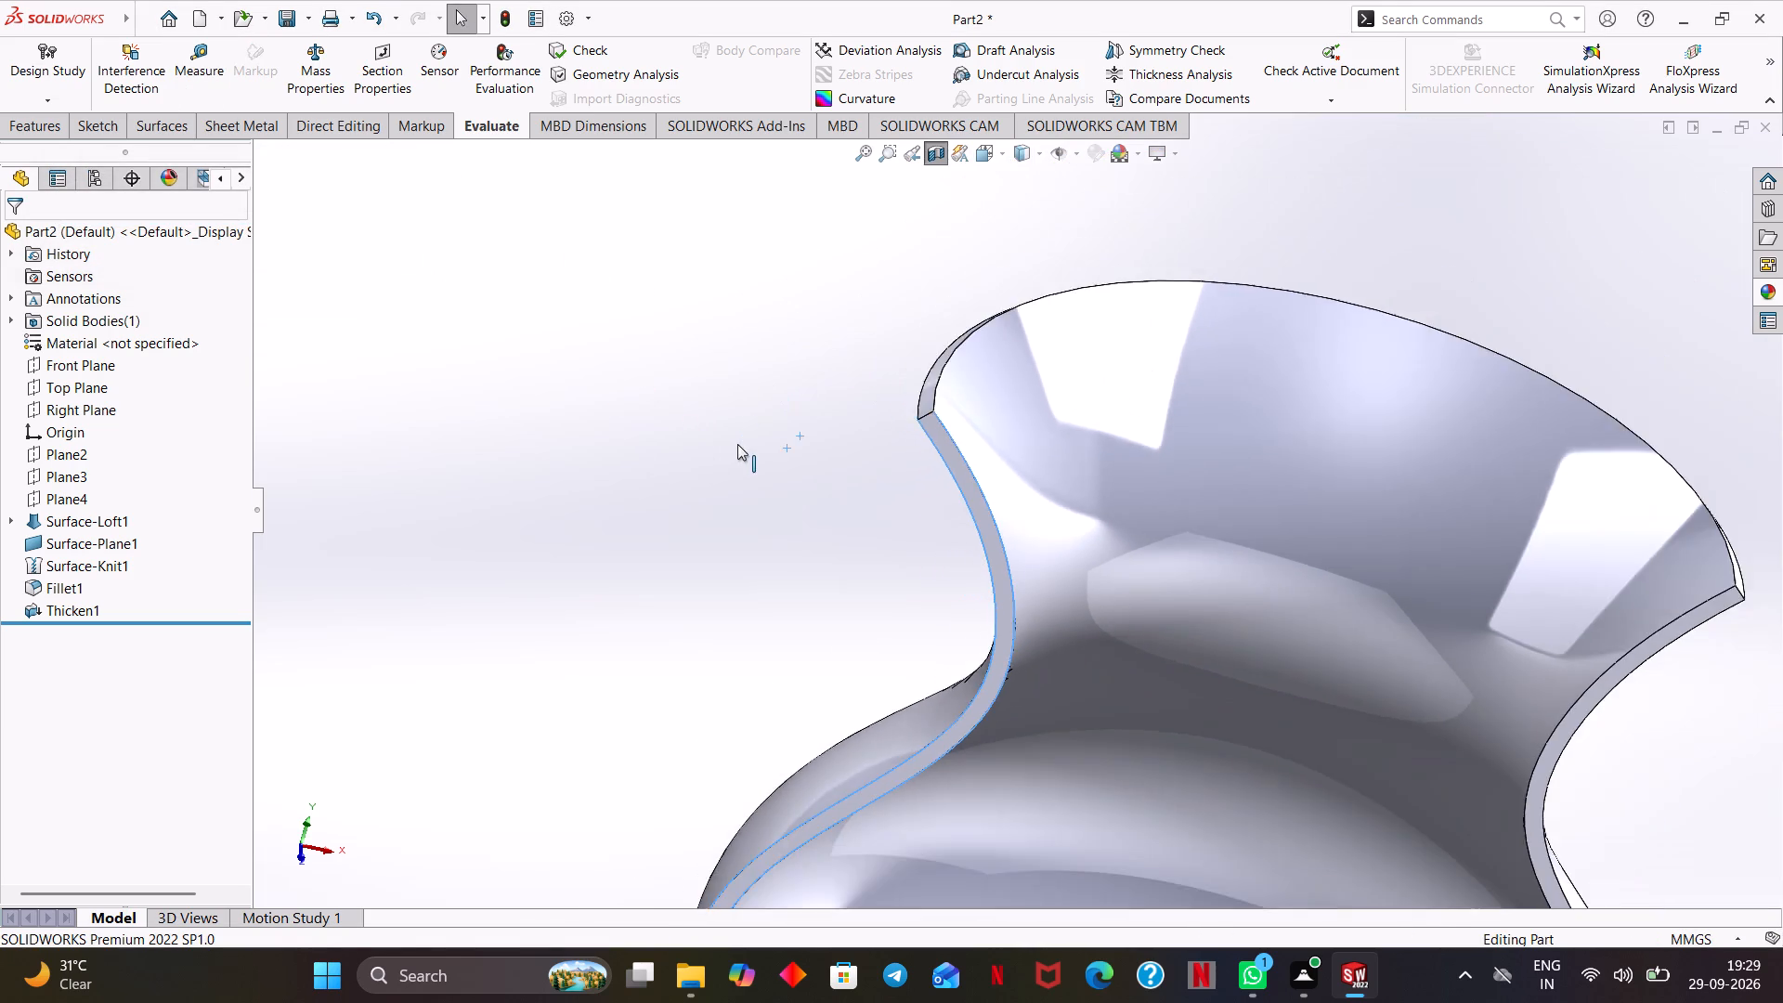
scroll(737, 442, "up", 2)
key("ctrl+7")
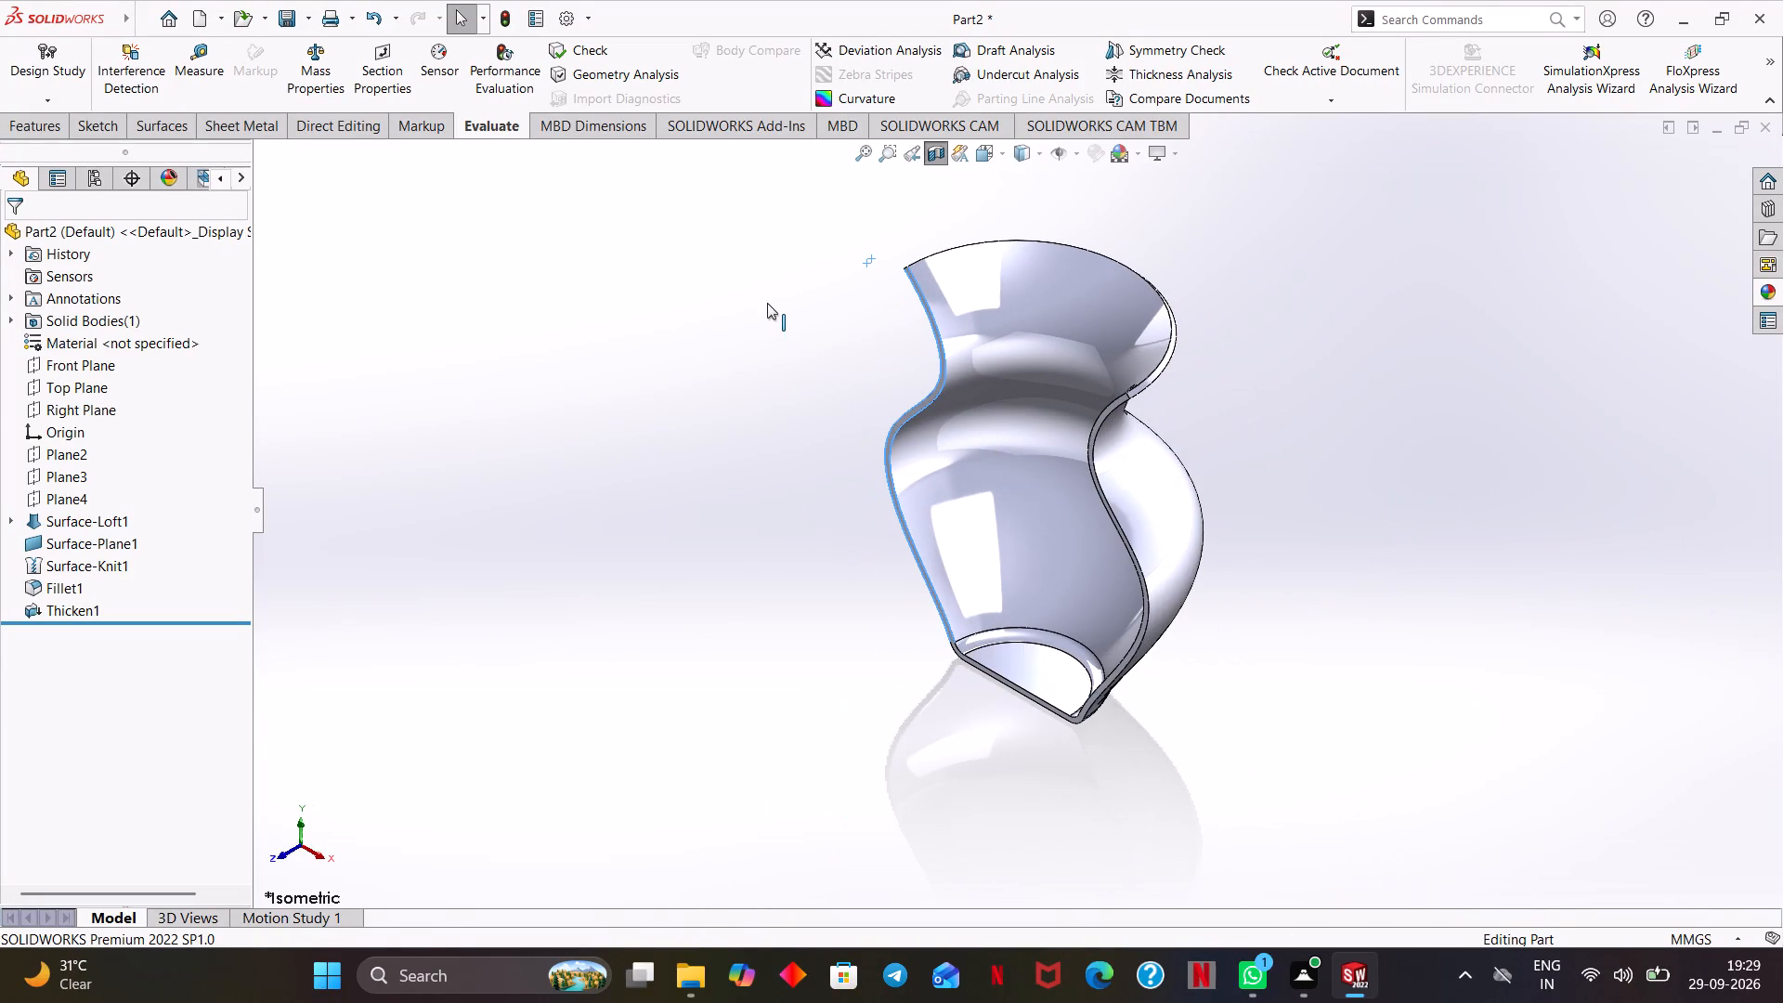
key("ctrl+8")
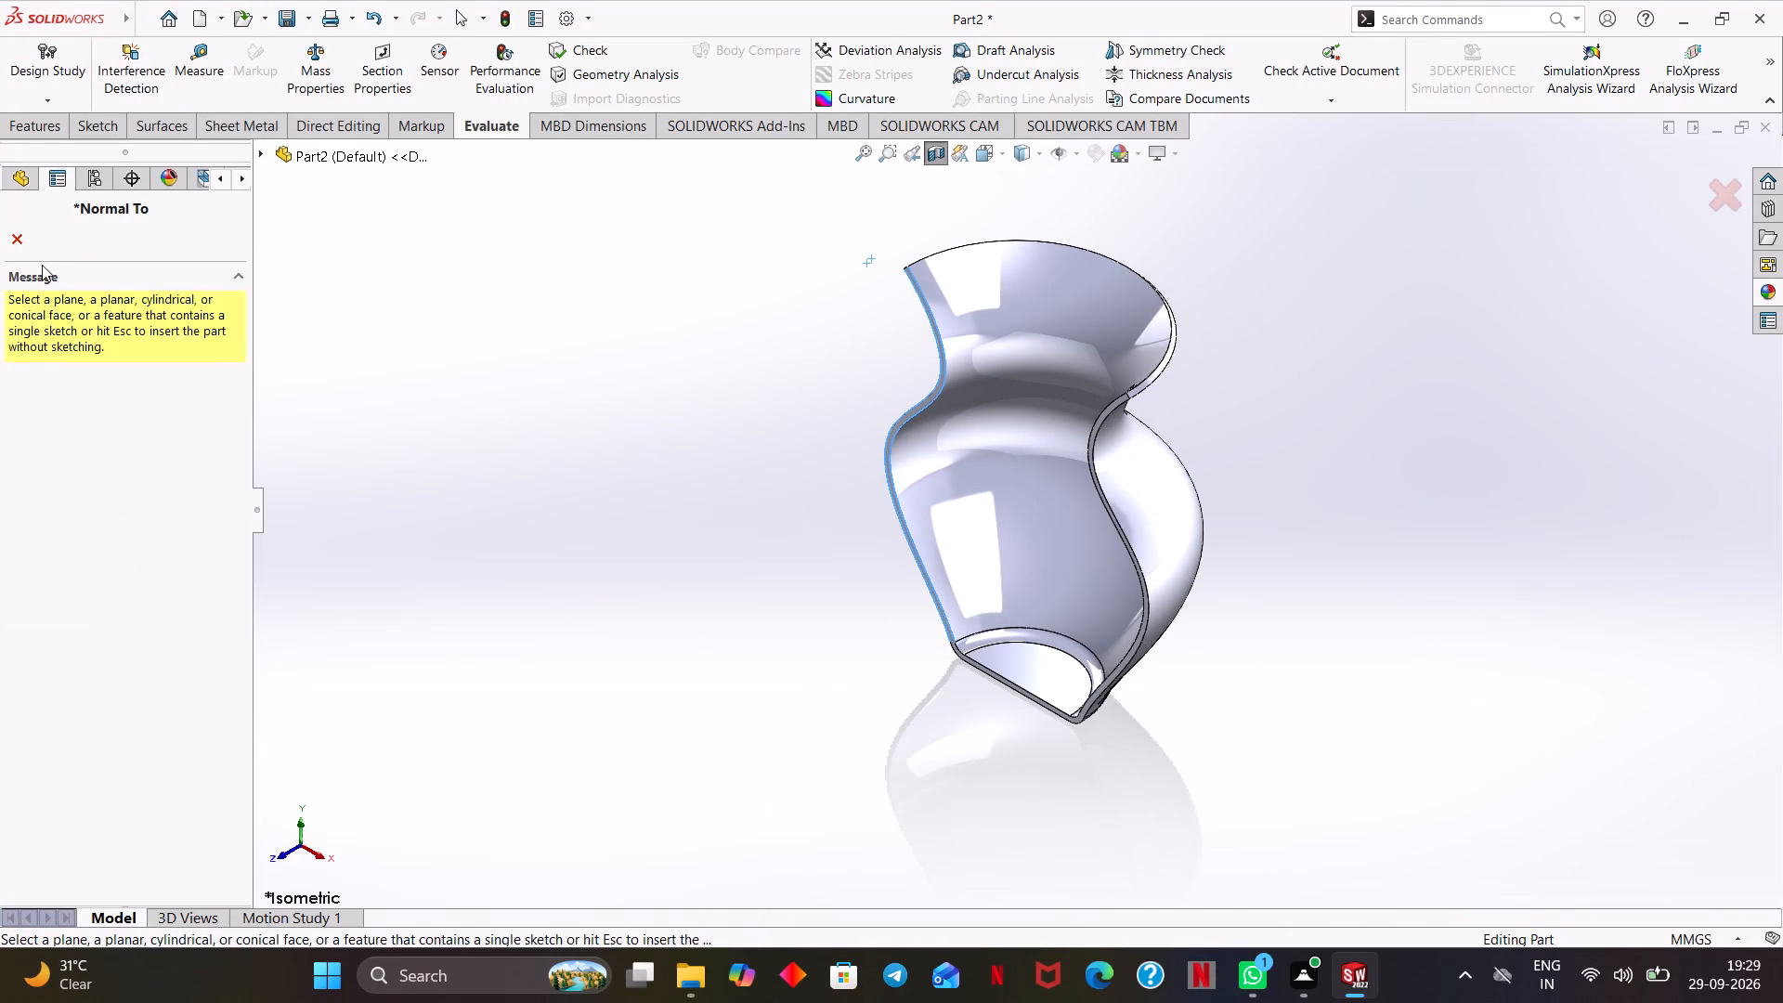
left_click_drag(28, 244, 18, 242)
key("ctrl+4")
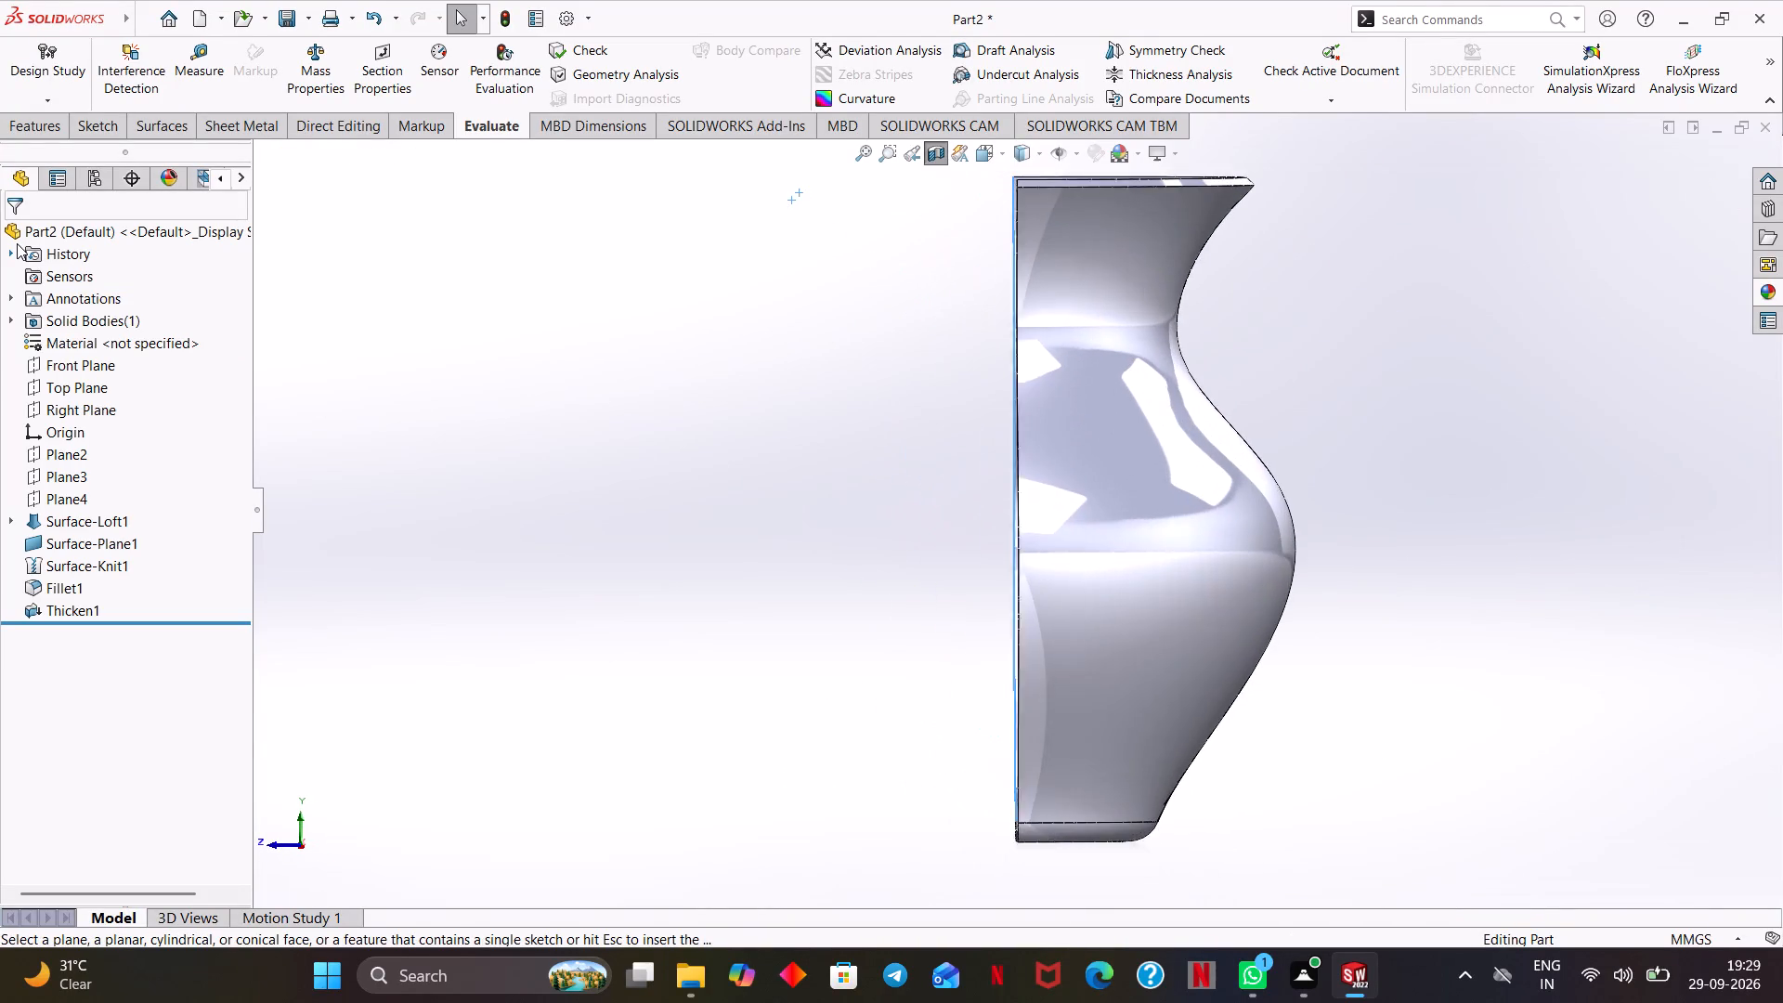
middle_click_drag(980, 503, 1027, 543)
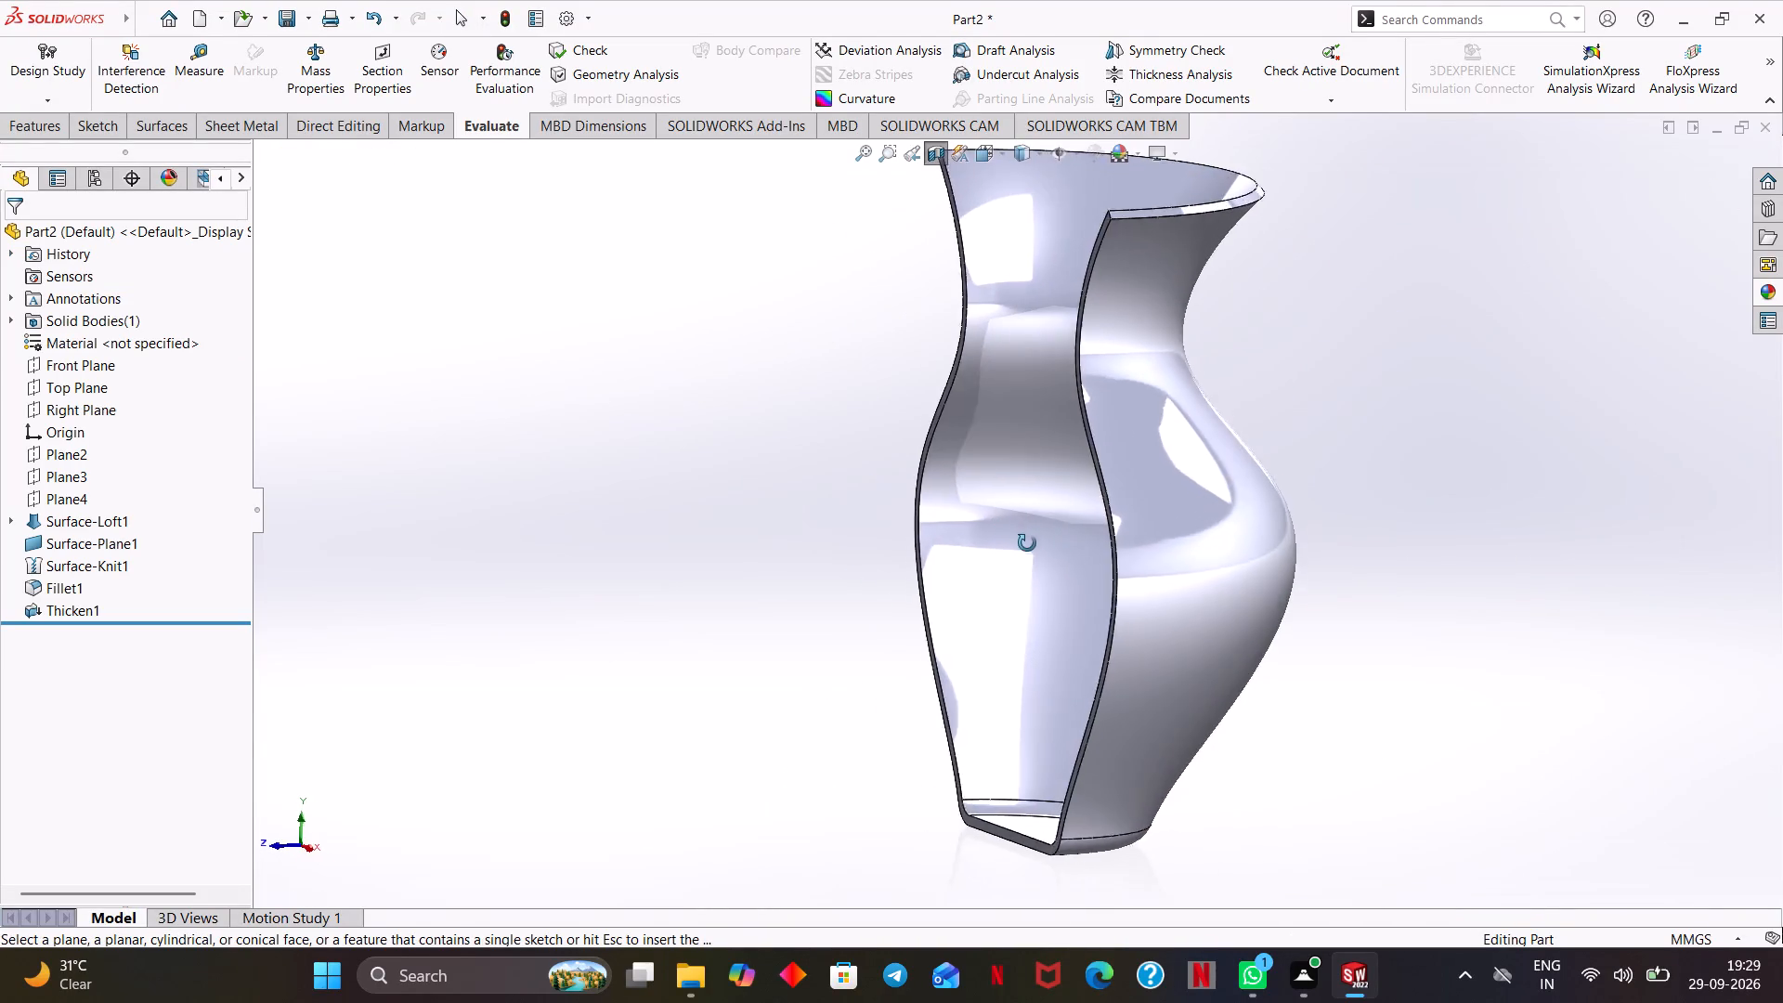
middle_click_drag(1027, 543, 1042, 583)
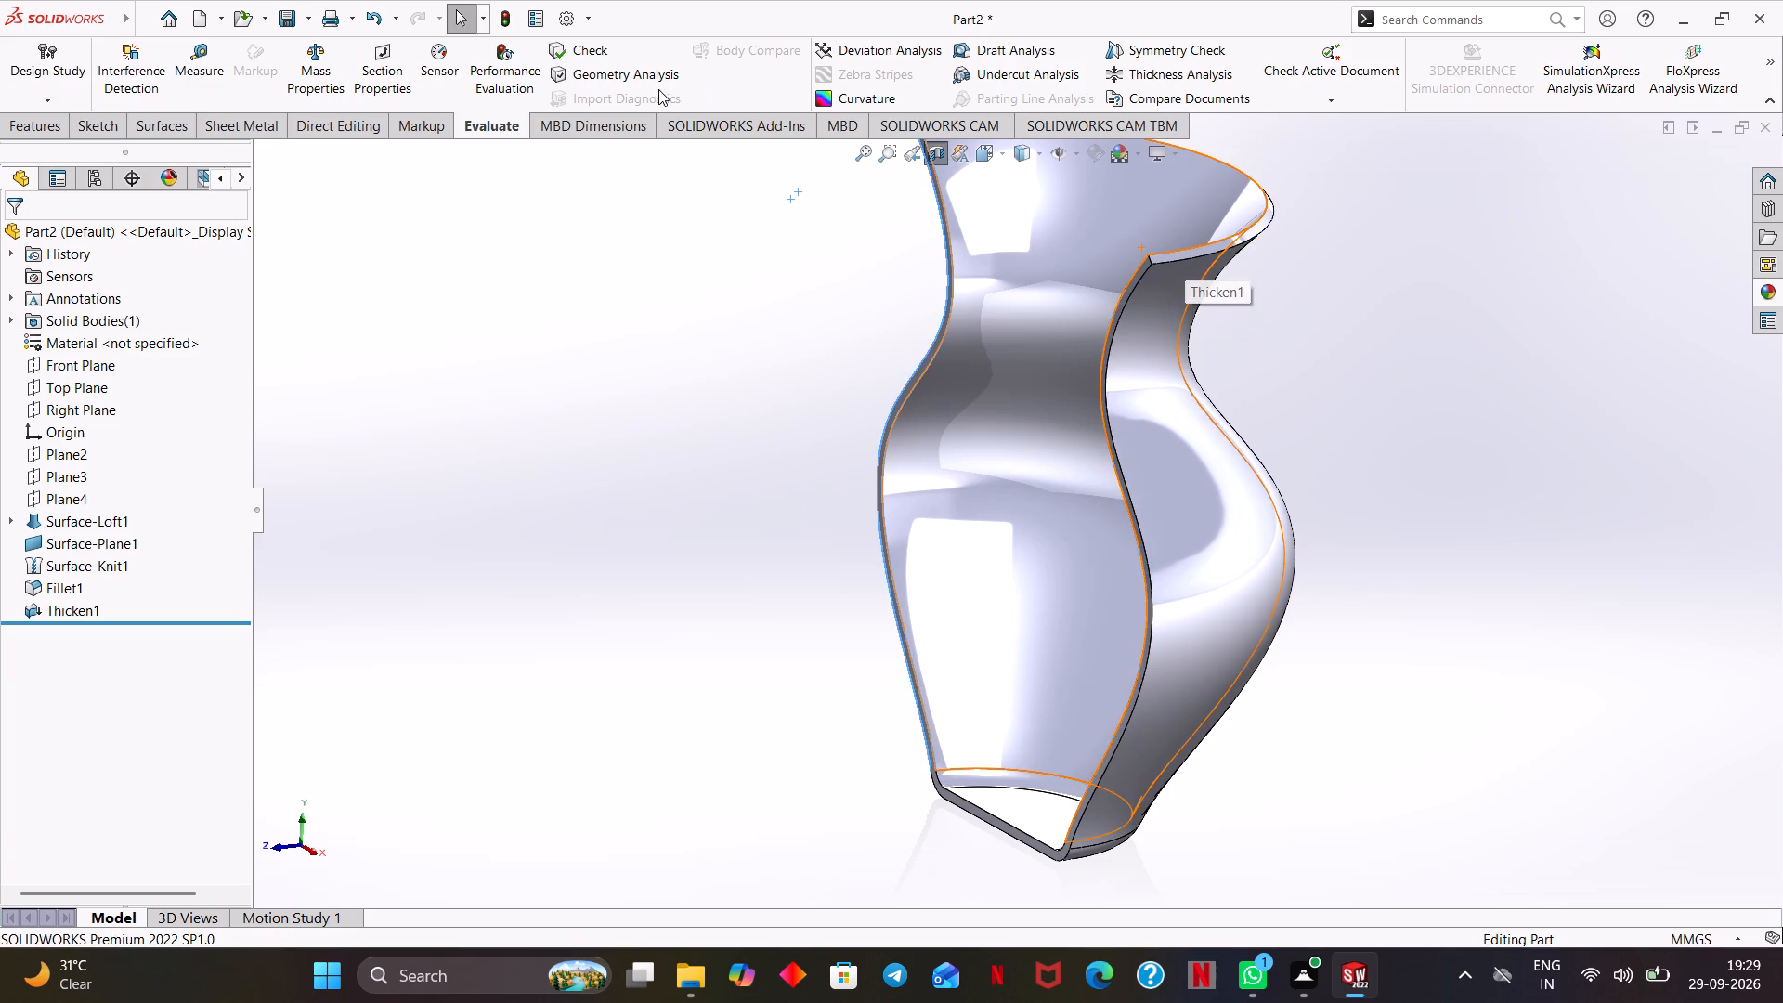
key("ctrl+7")
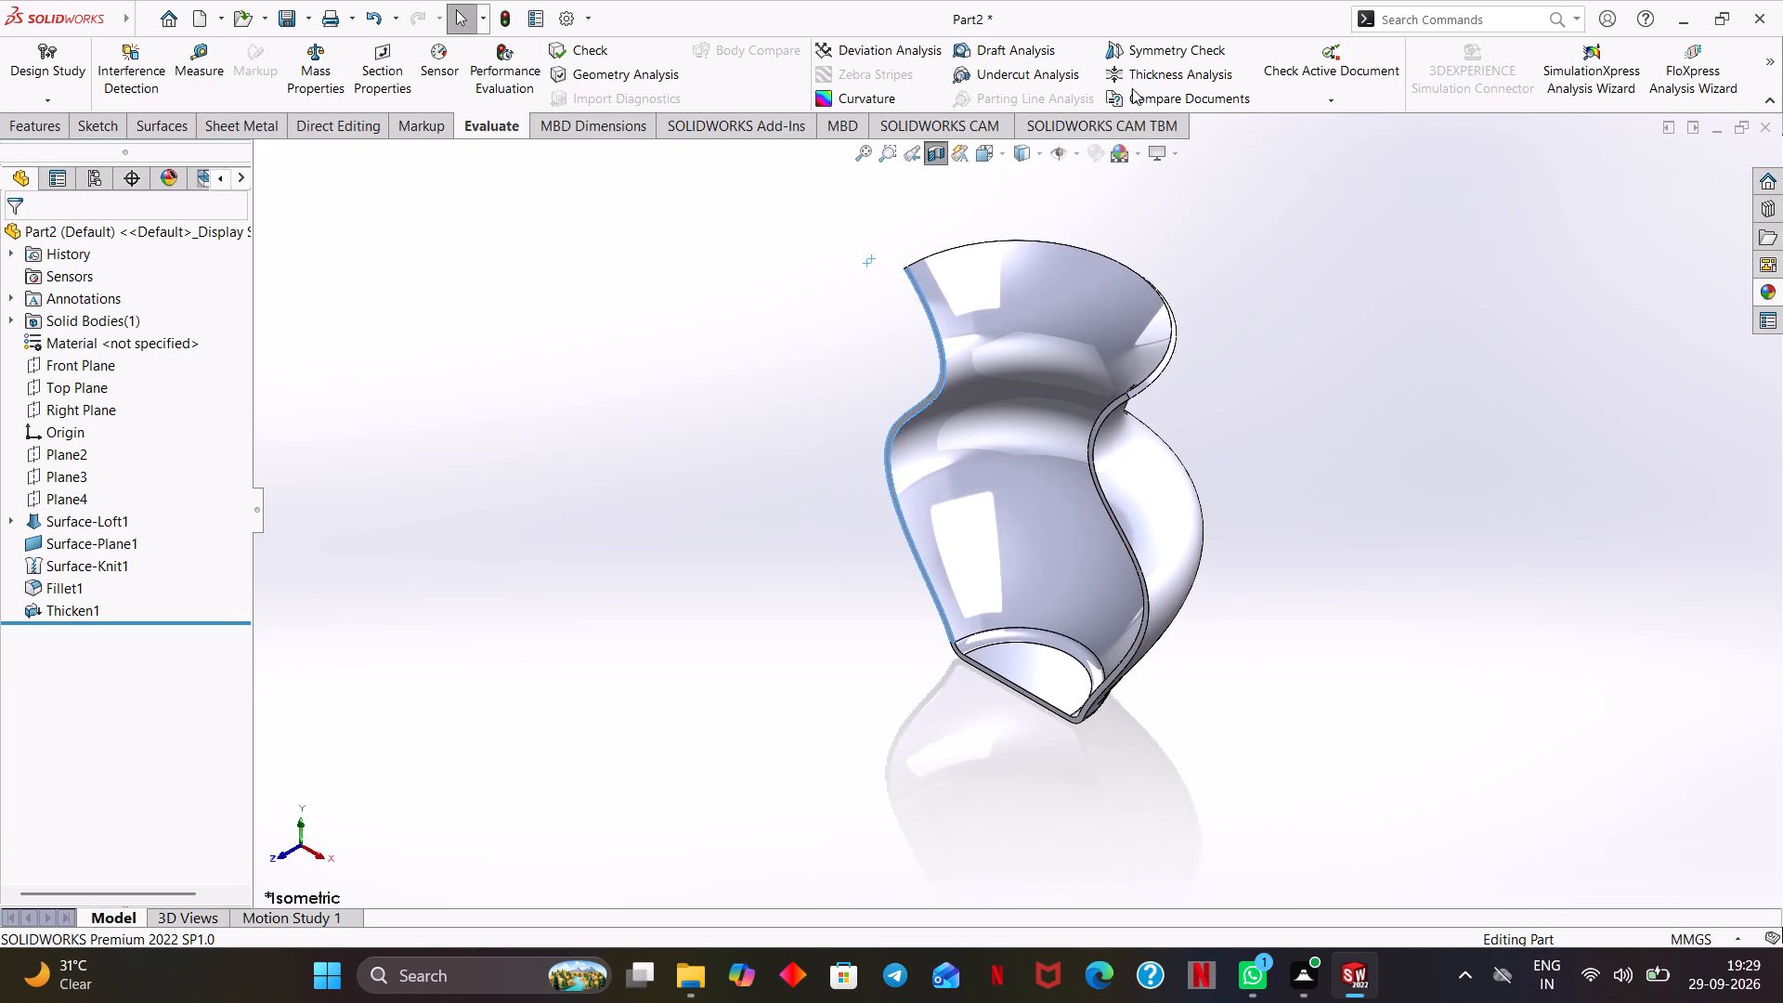
Turn off the section view and show the complete vase in the isometric view.
left_click(935, 160)
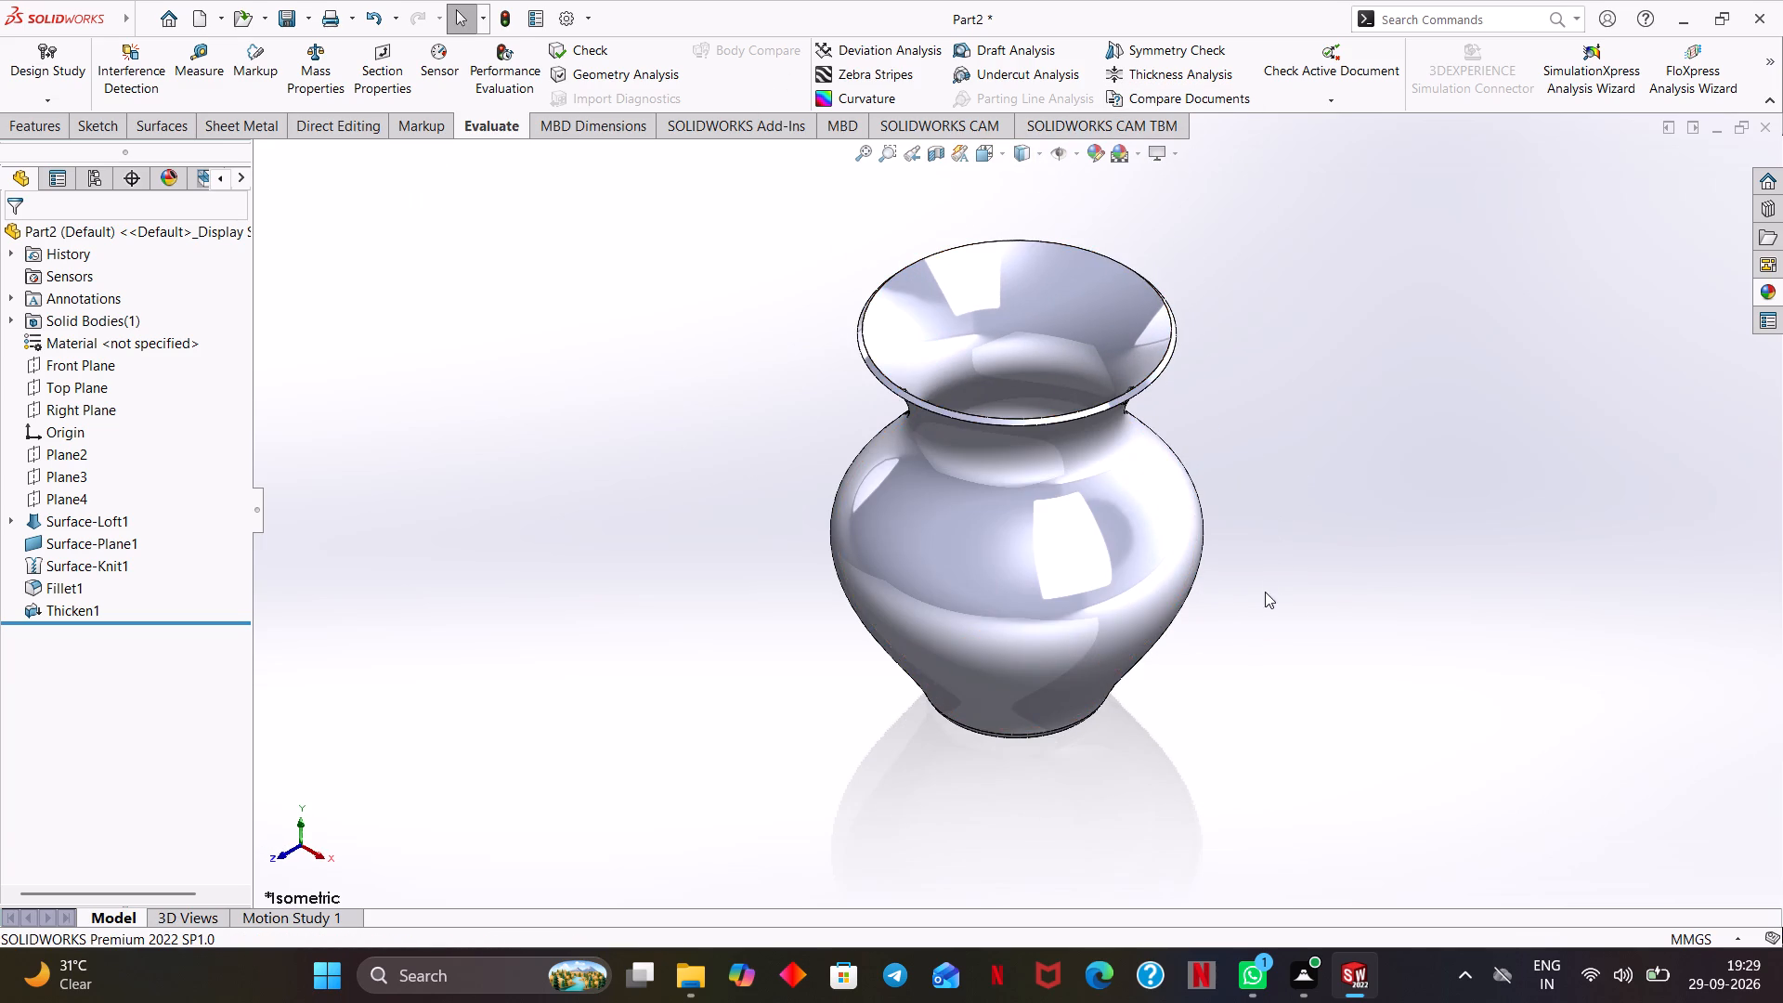
middle_click_drag(1265, 593, 1191, 545)
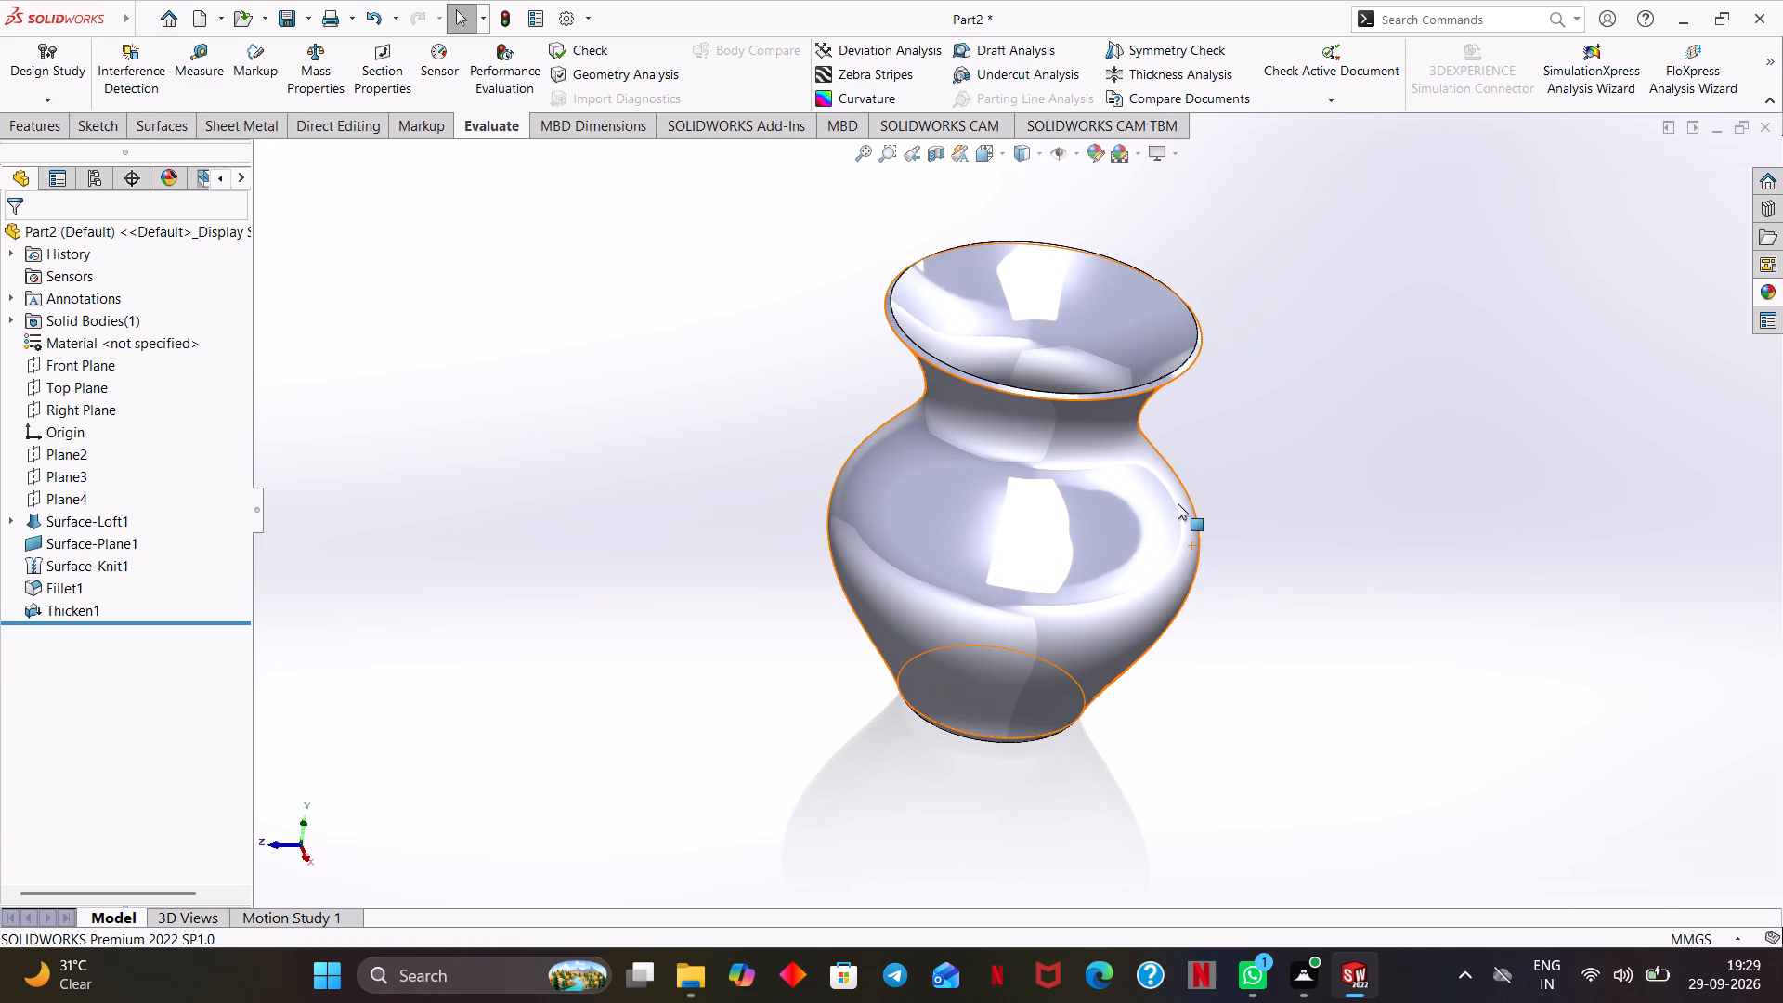
key("ctrl+7")
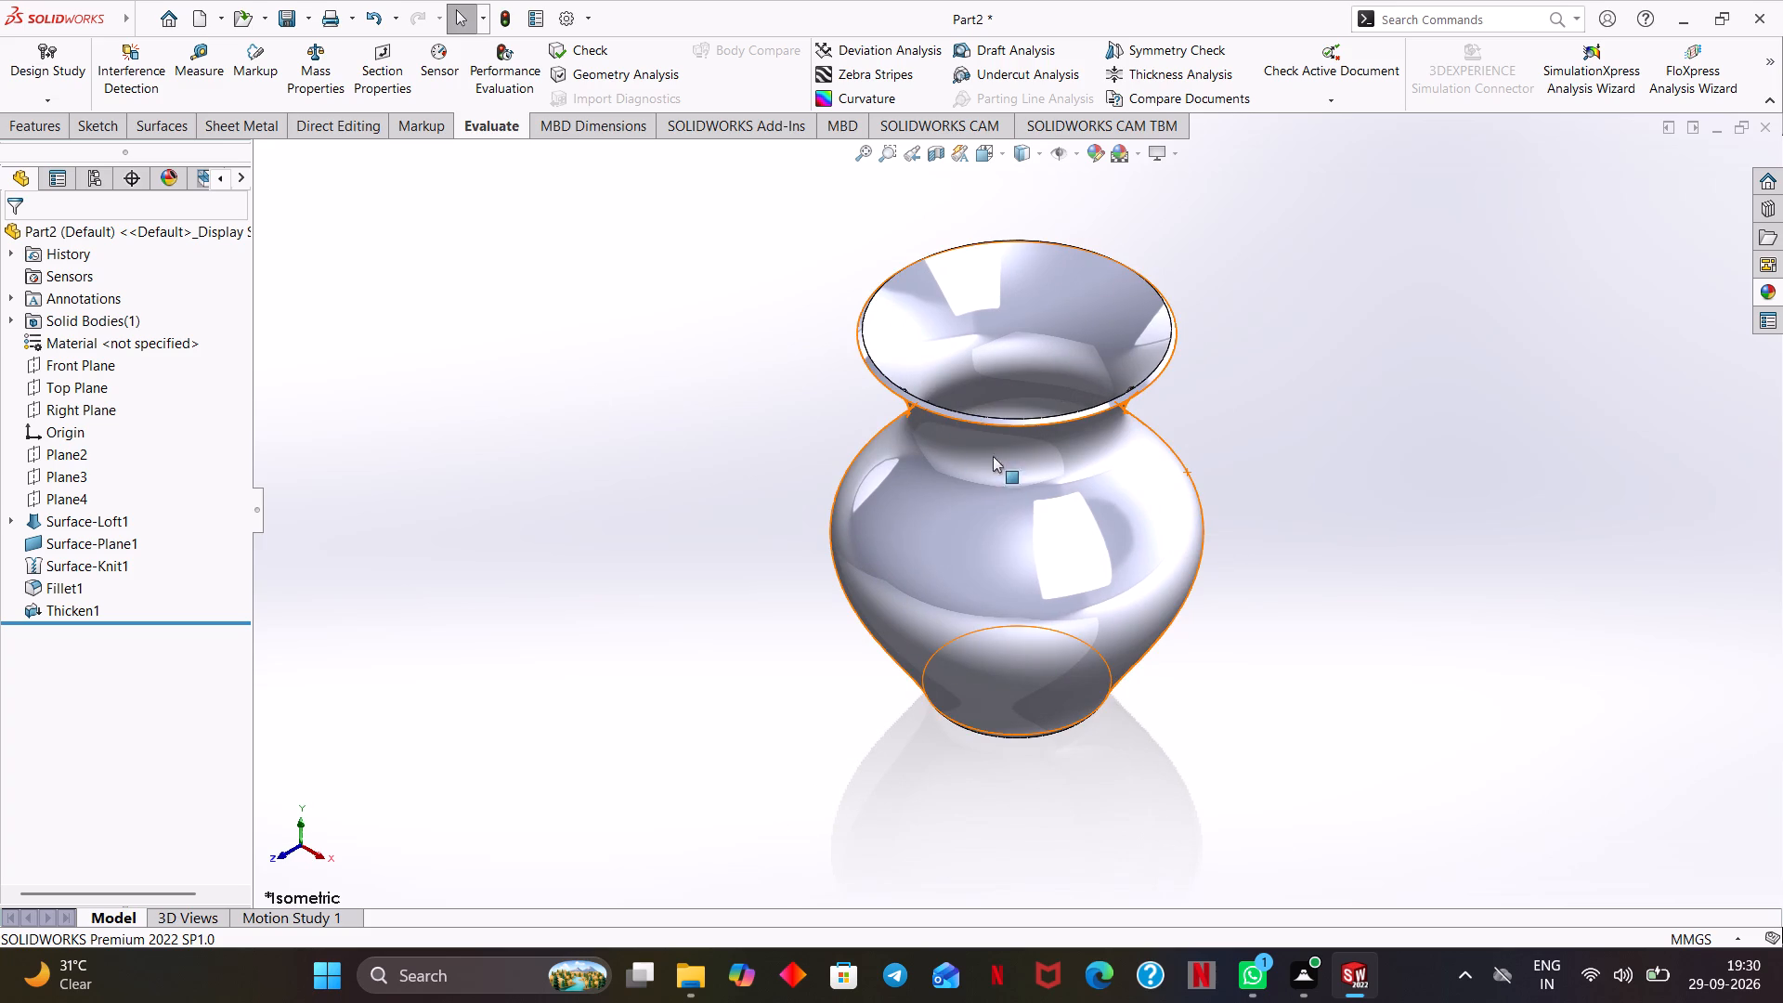
Save the vase part as 2.Intern in the Intern solidworks folder on the Desktop.
left_click(280, 23)
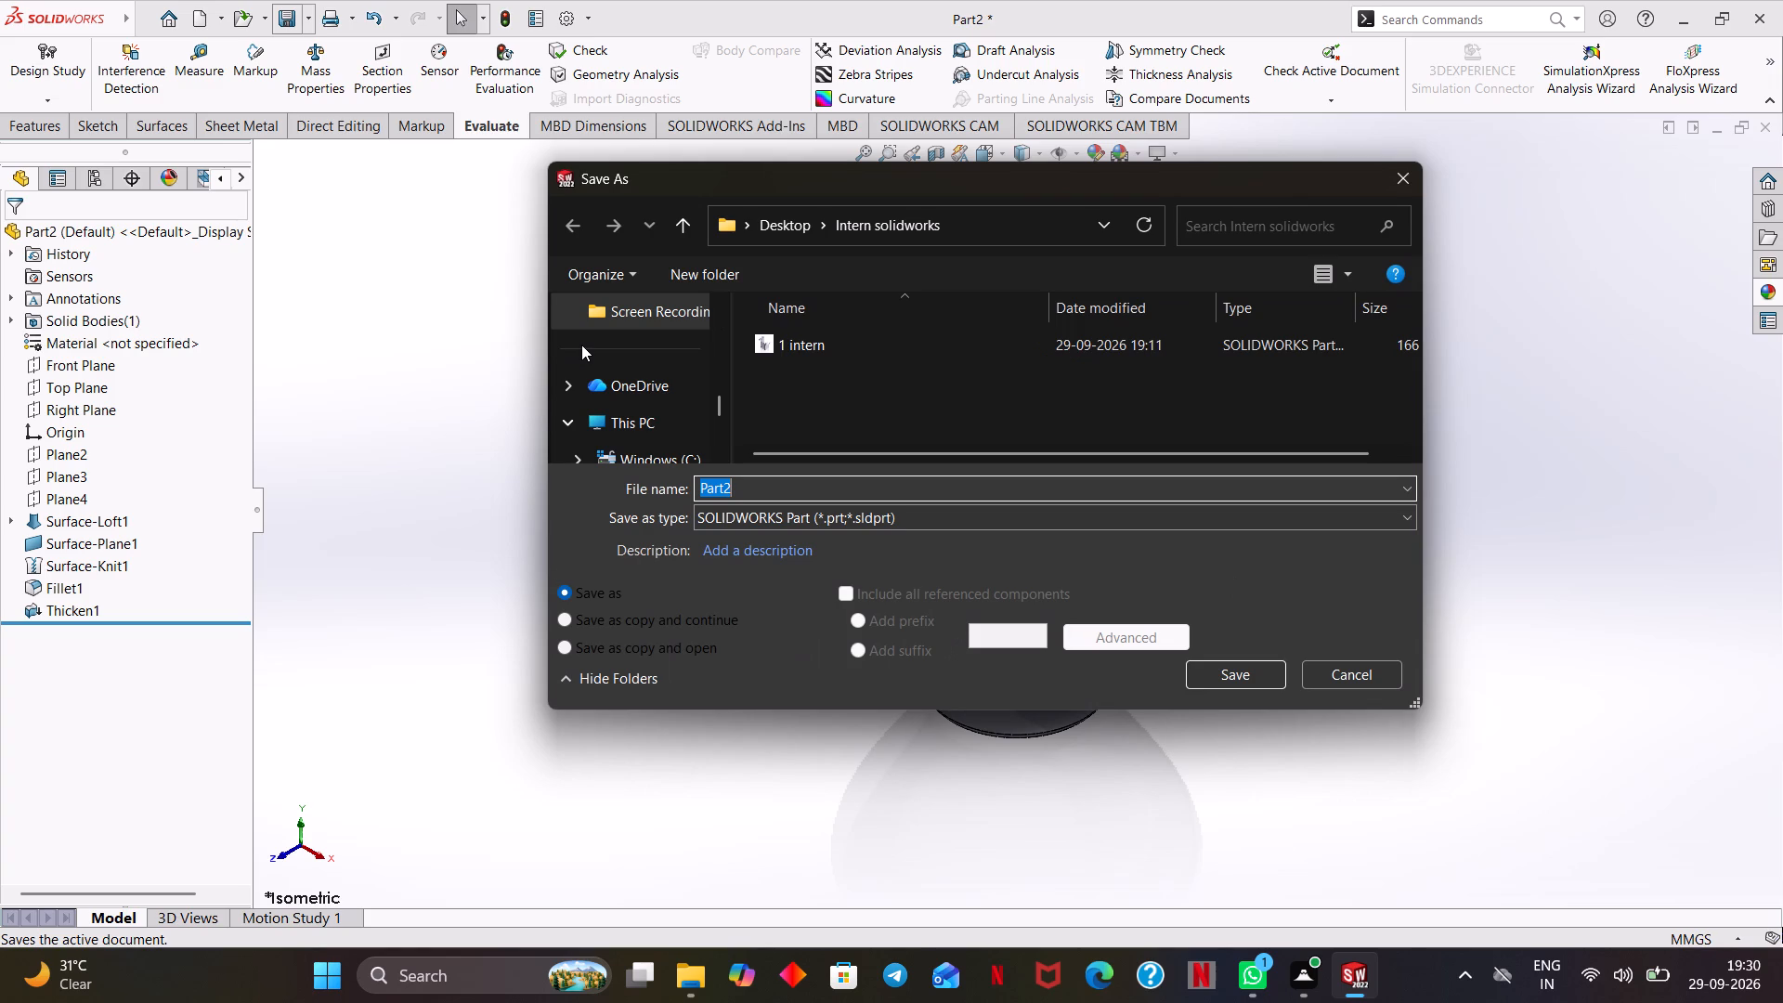
double_click(747, 486)
key("2")
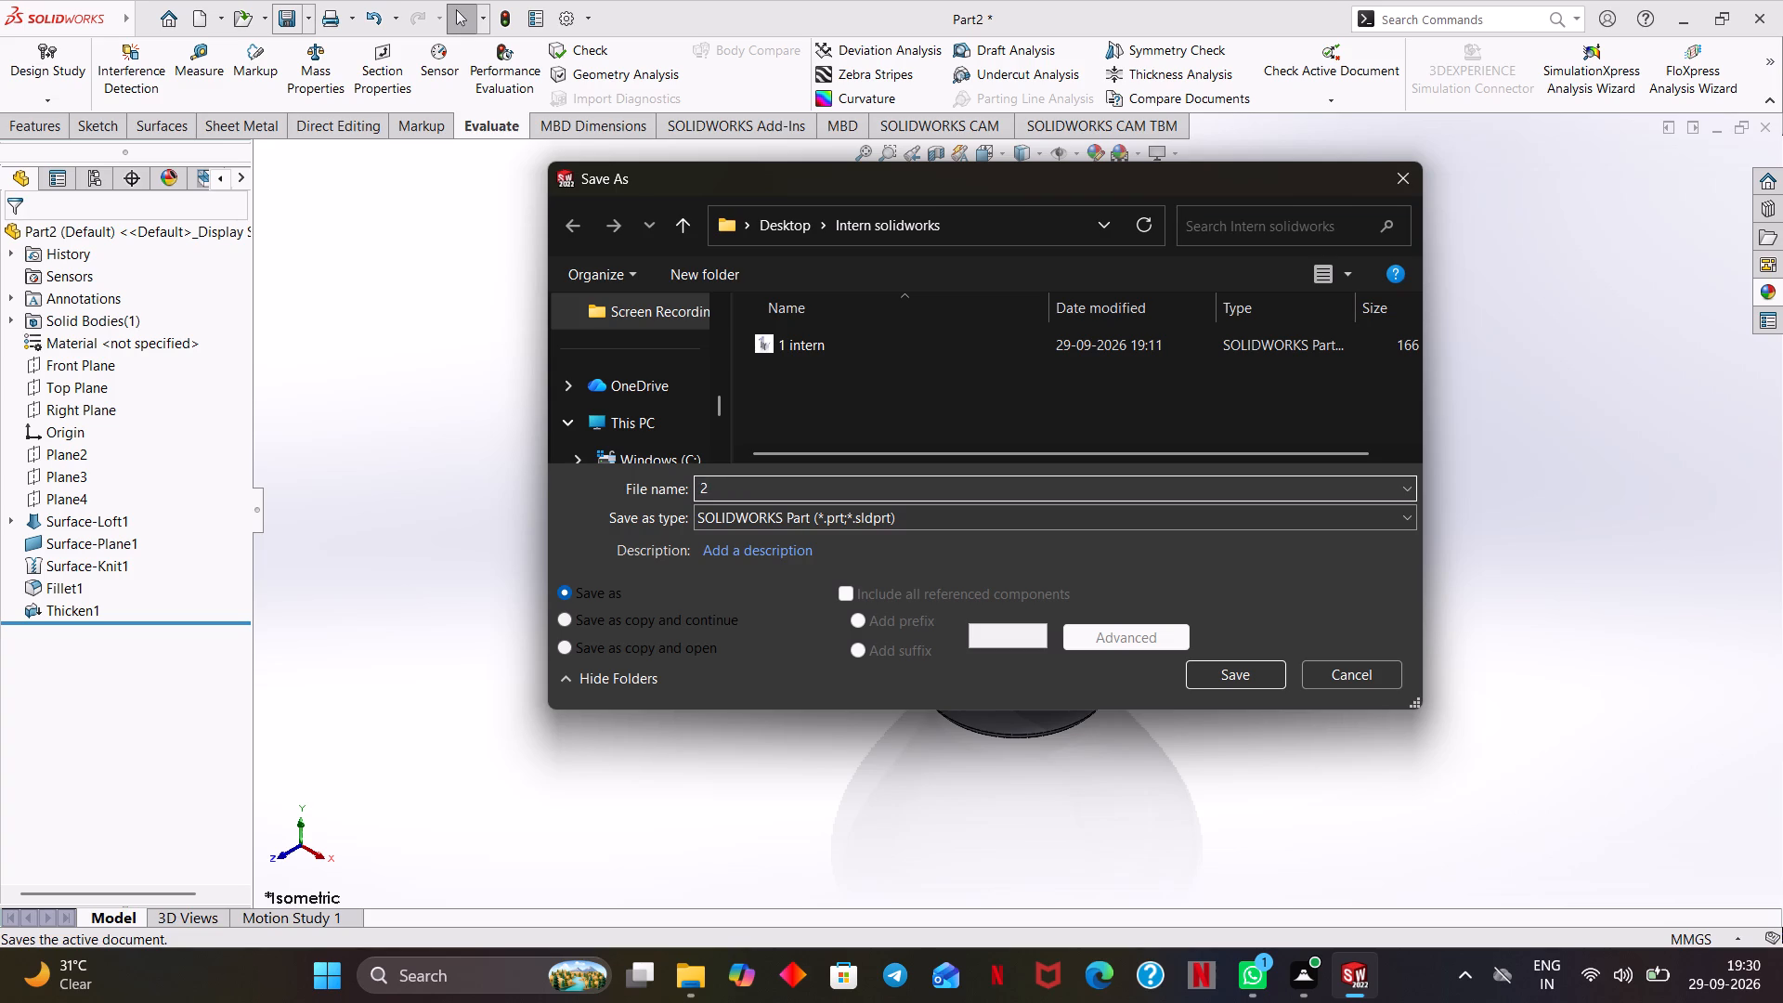
type(".intern")
key("BackSpace")
key("BackSpace")
key("BackSpace")
key("BackSpace")
key("BackSpace")
key("BackSpace")
key("i")
key("BackSpace")
left_click(1217, 674)
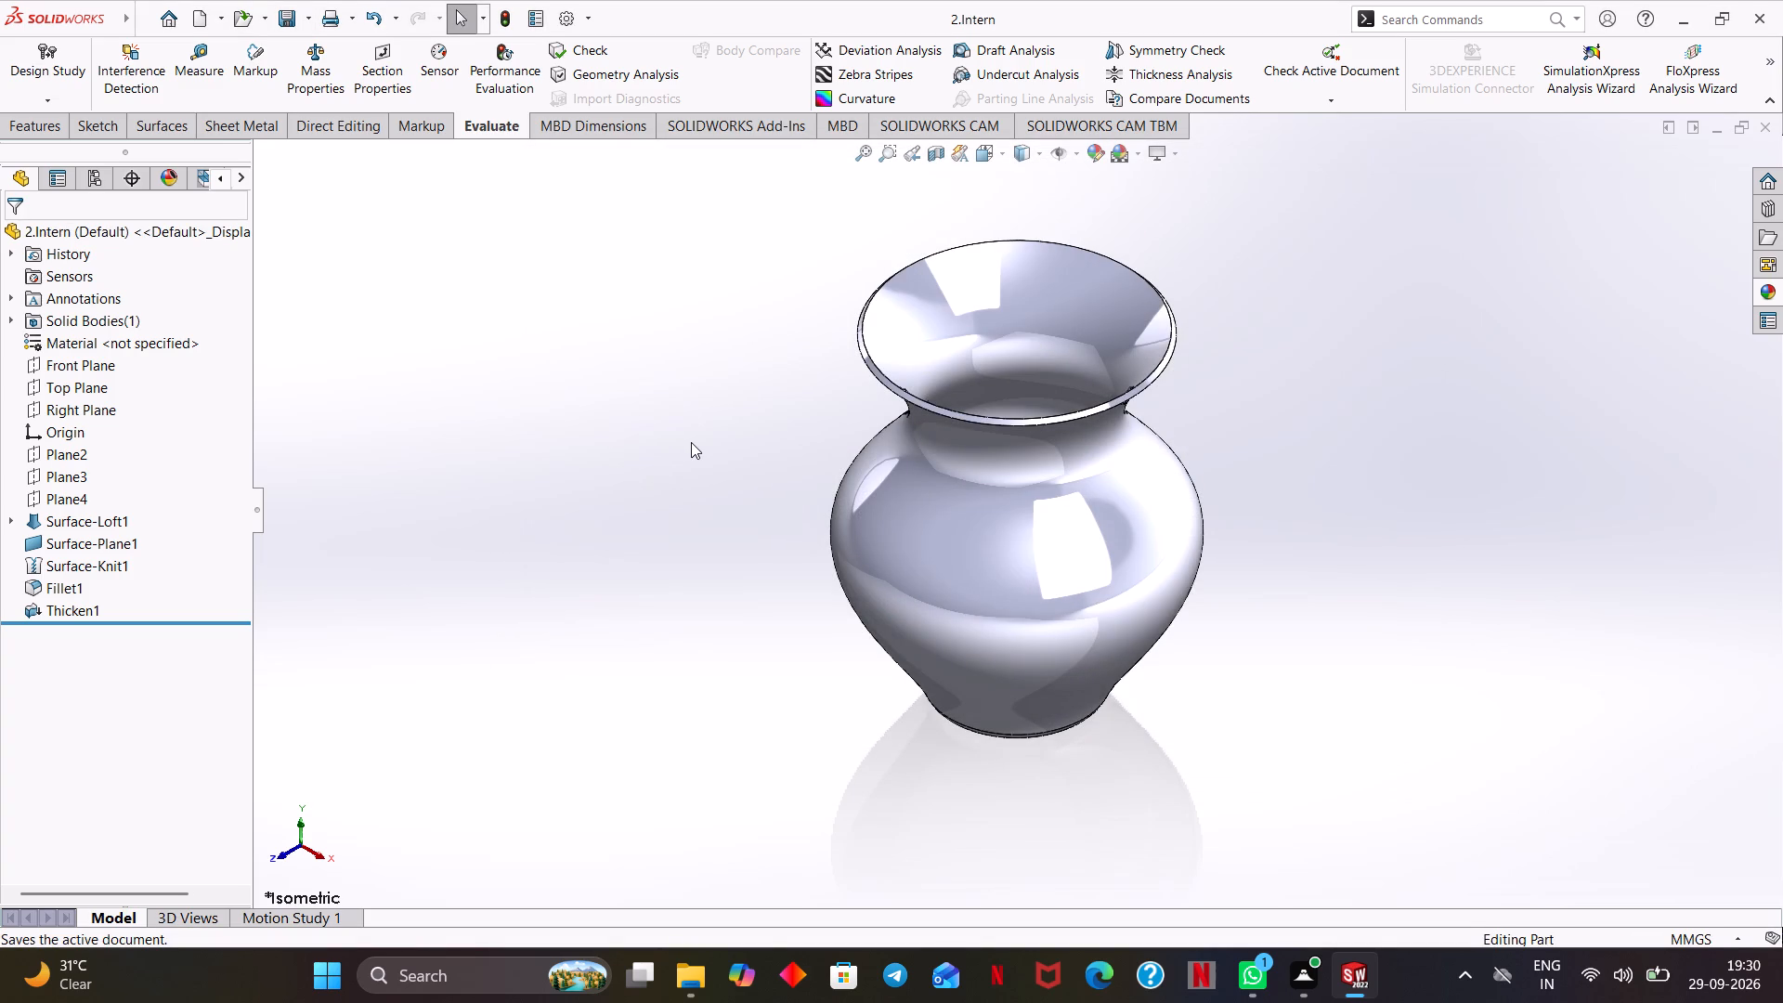
Preview the printed page of the vase's current screen image and close the preview.
key("ctrl+p")
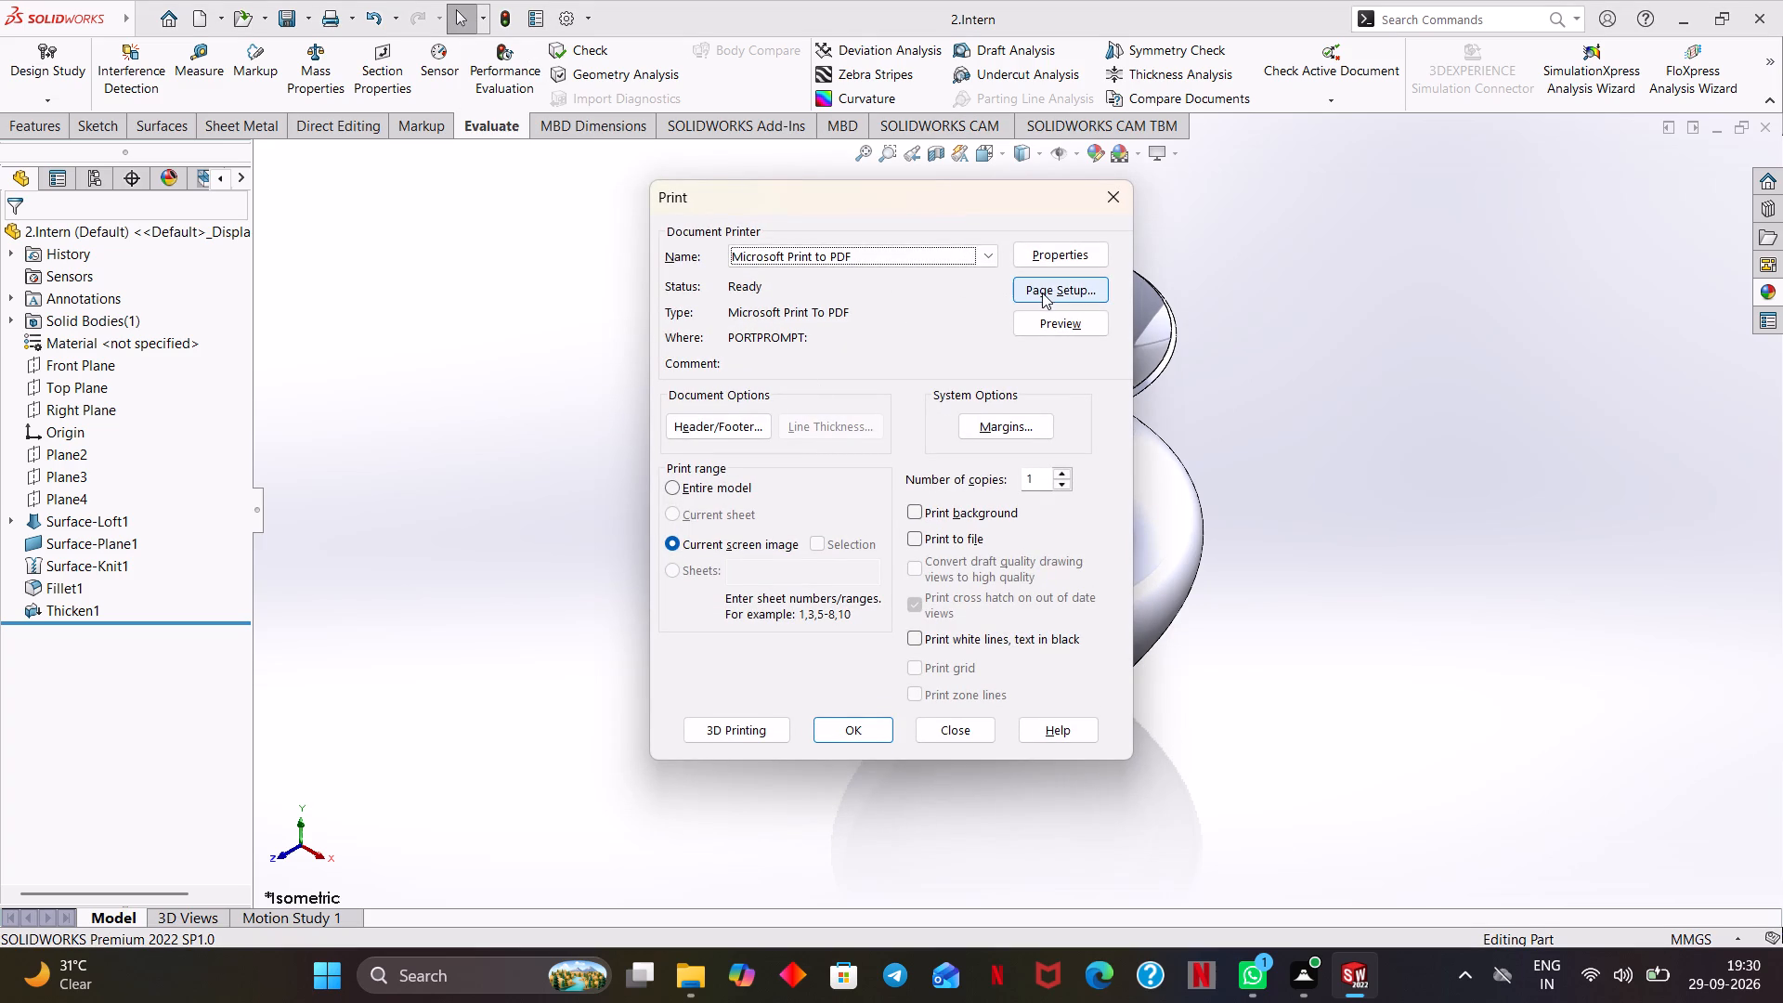
left_click(1048, 312)
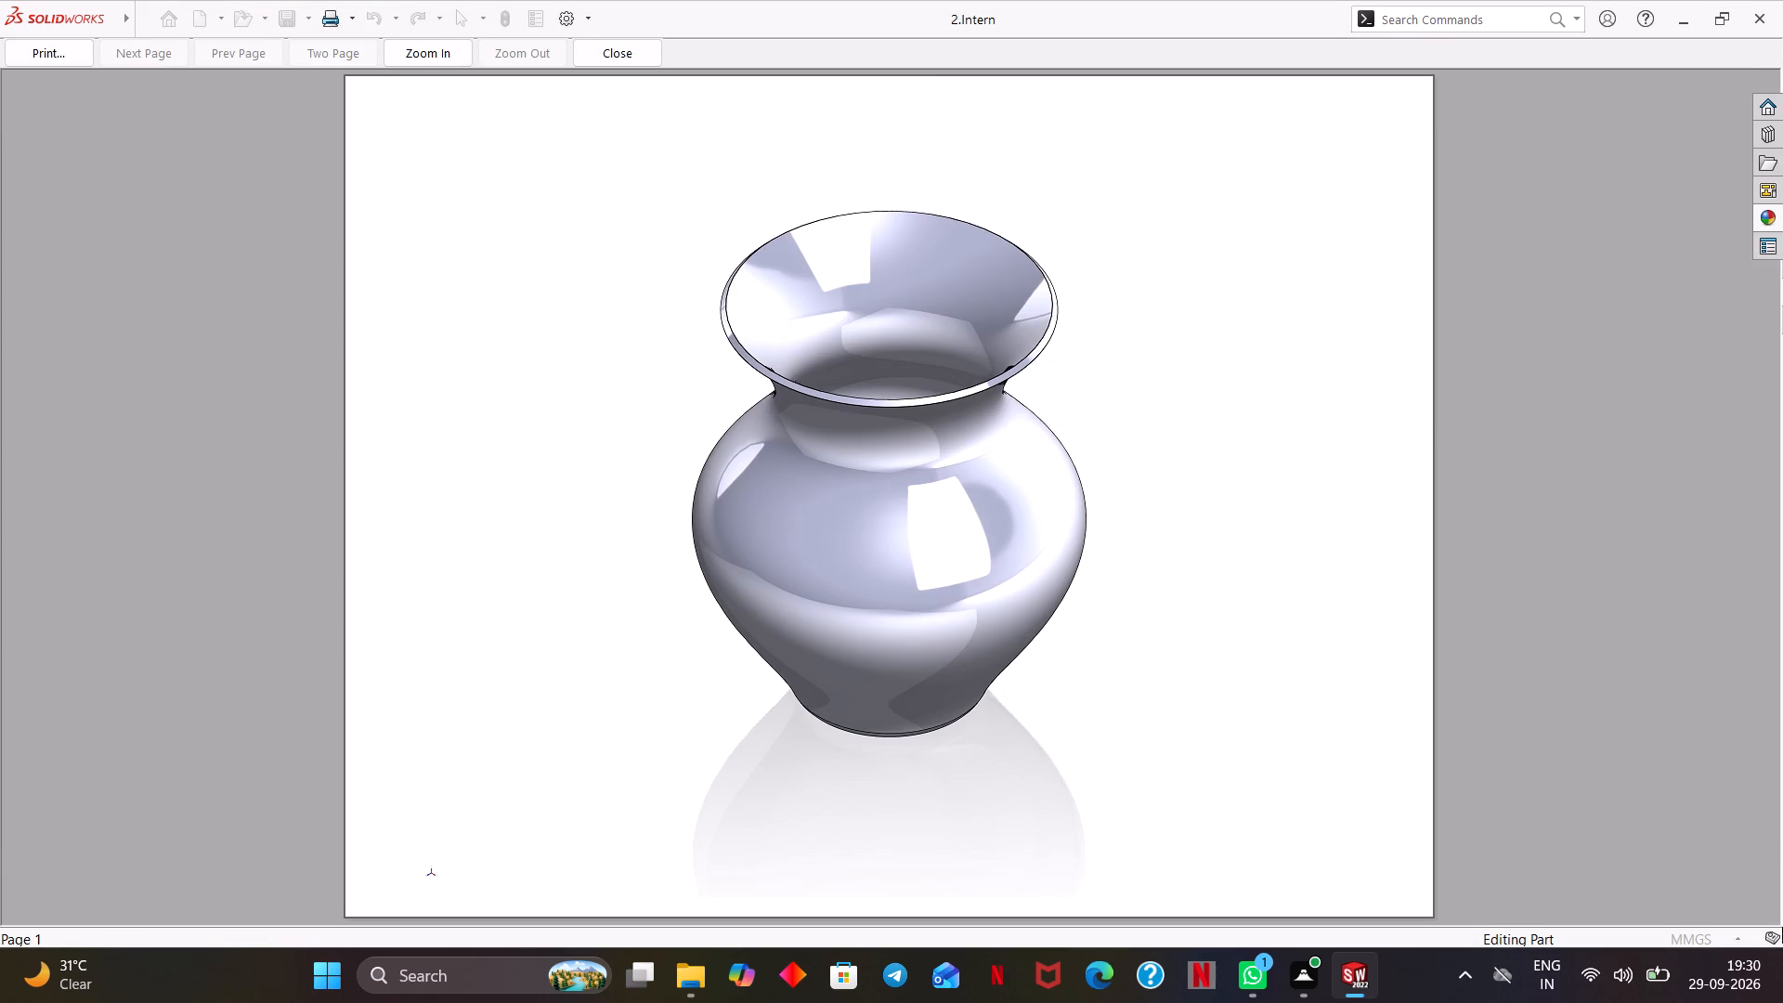
scroll(1057, 372, "up", 1)
scroll(1057, 372, "down", 1)
left_click(636, 54)
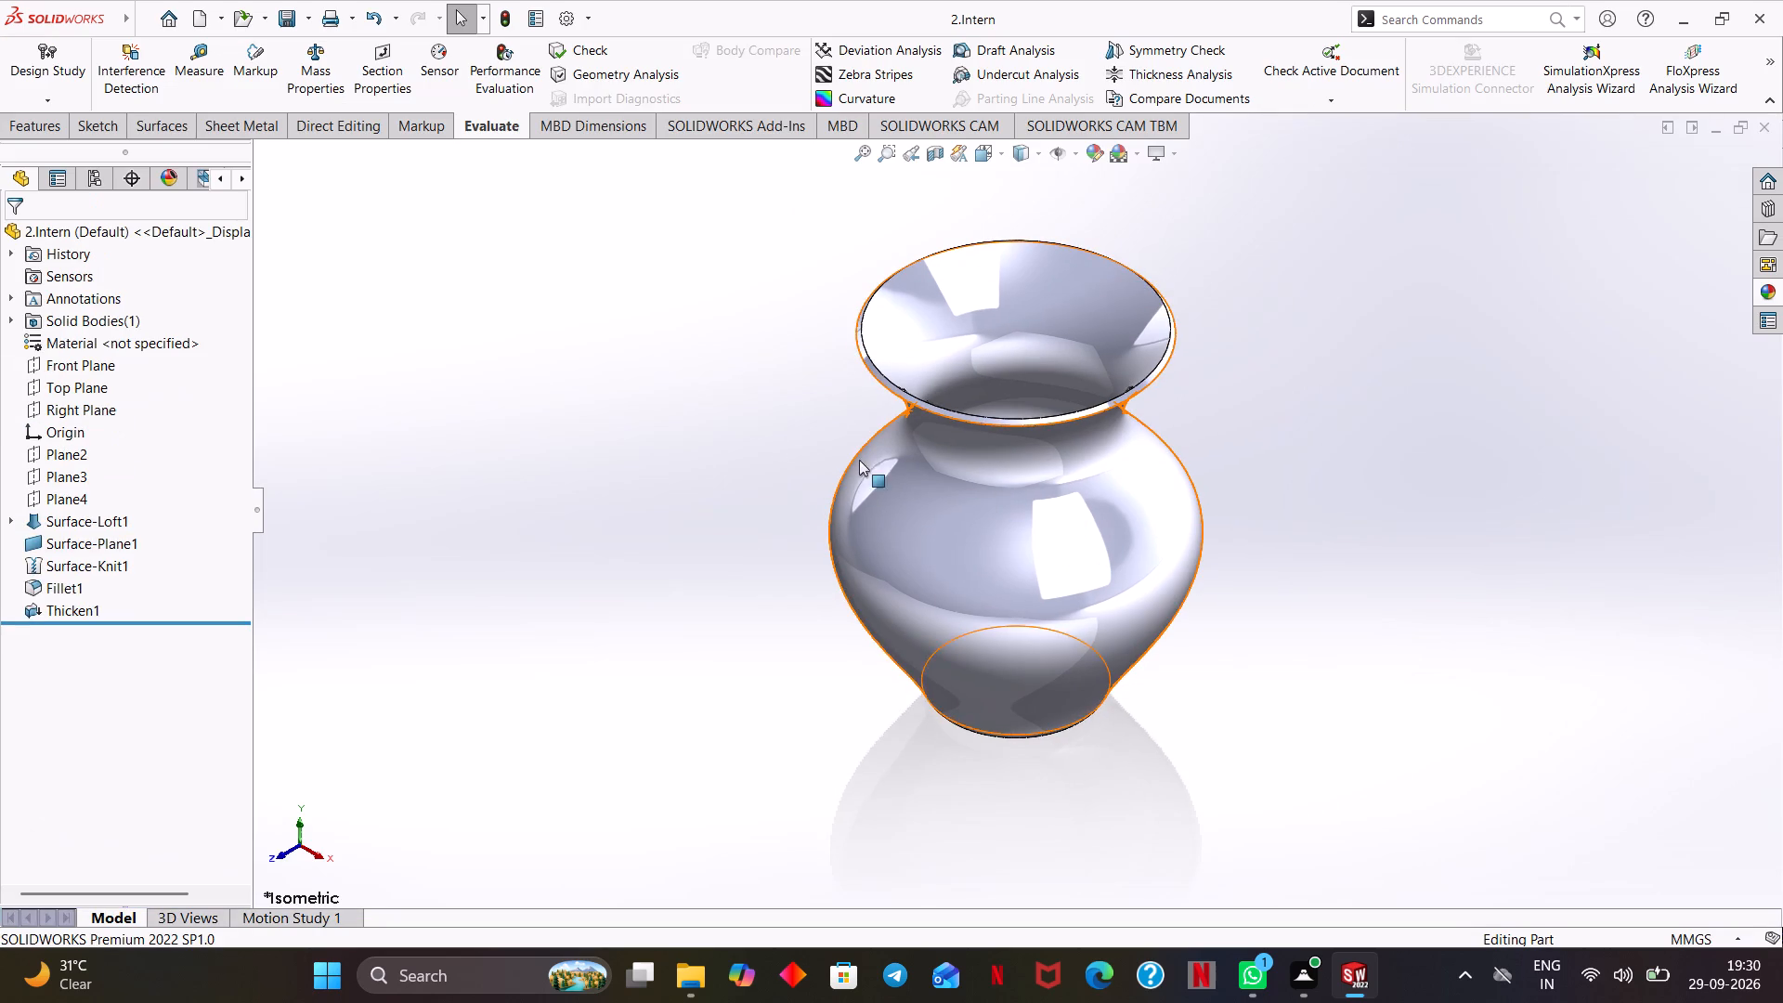
Print the vase's current screen image with Microsoft Print to PDF, accepting the page setup for this document.
key("p")
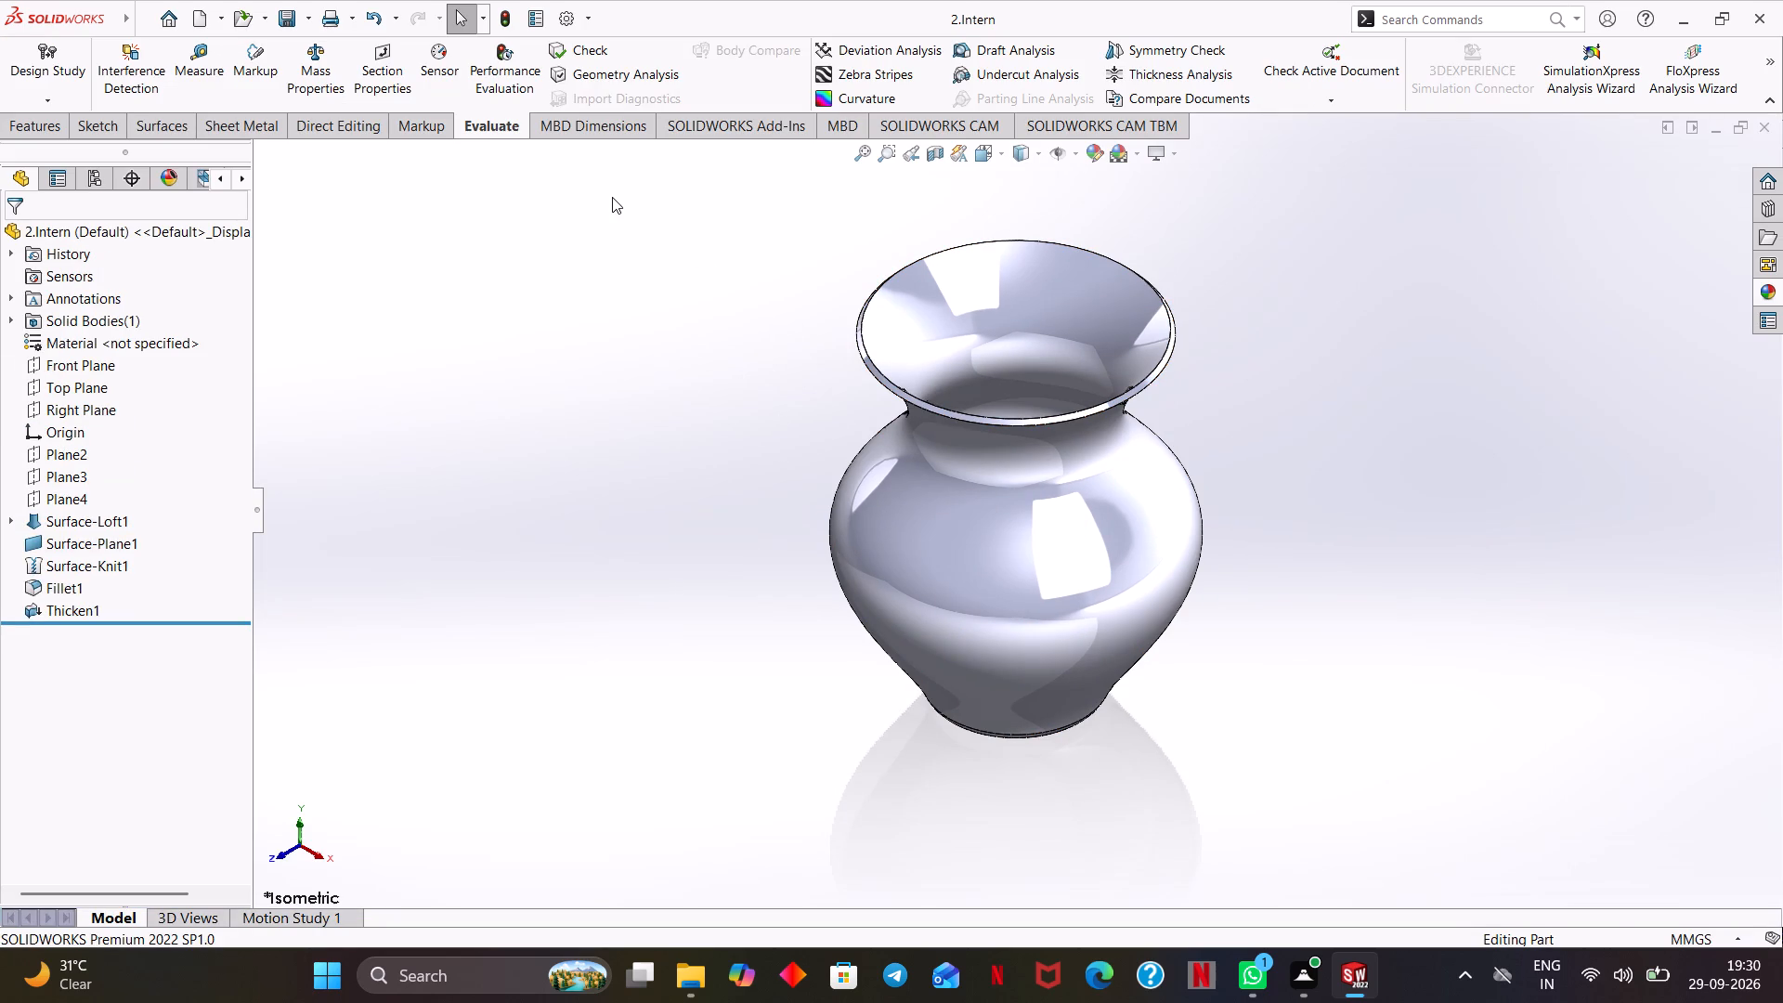
key("ctrl+p")
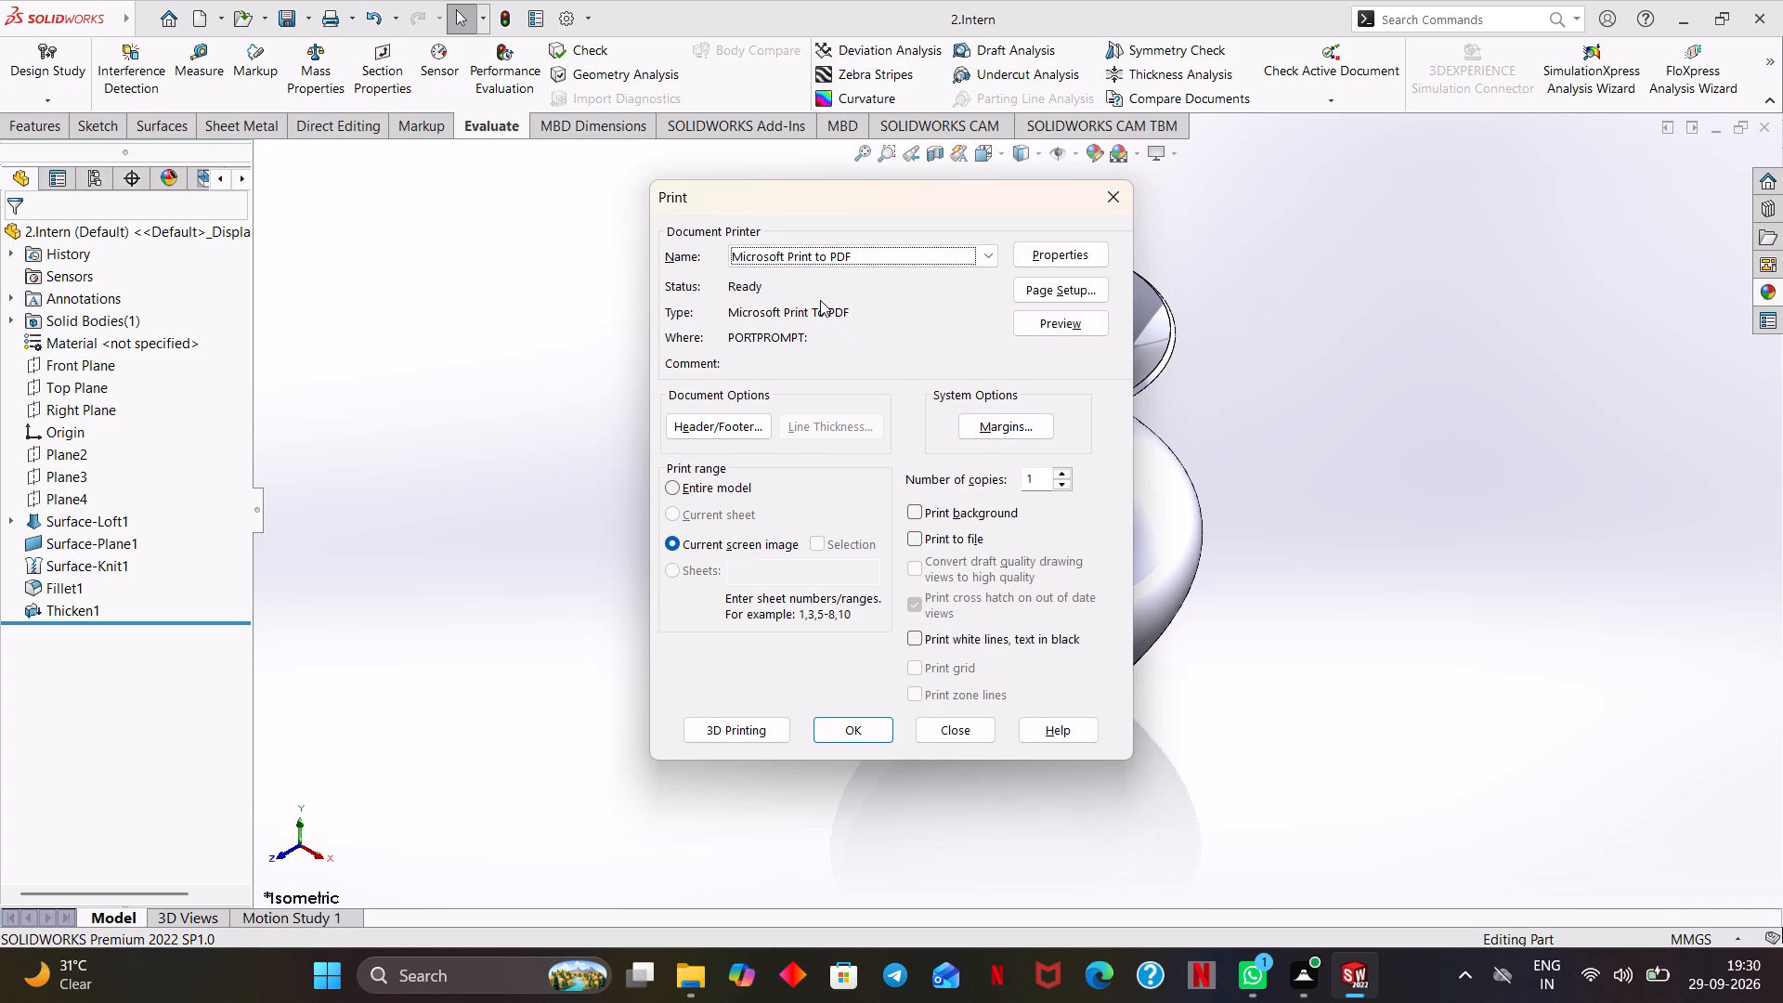
left_click(820, 259)
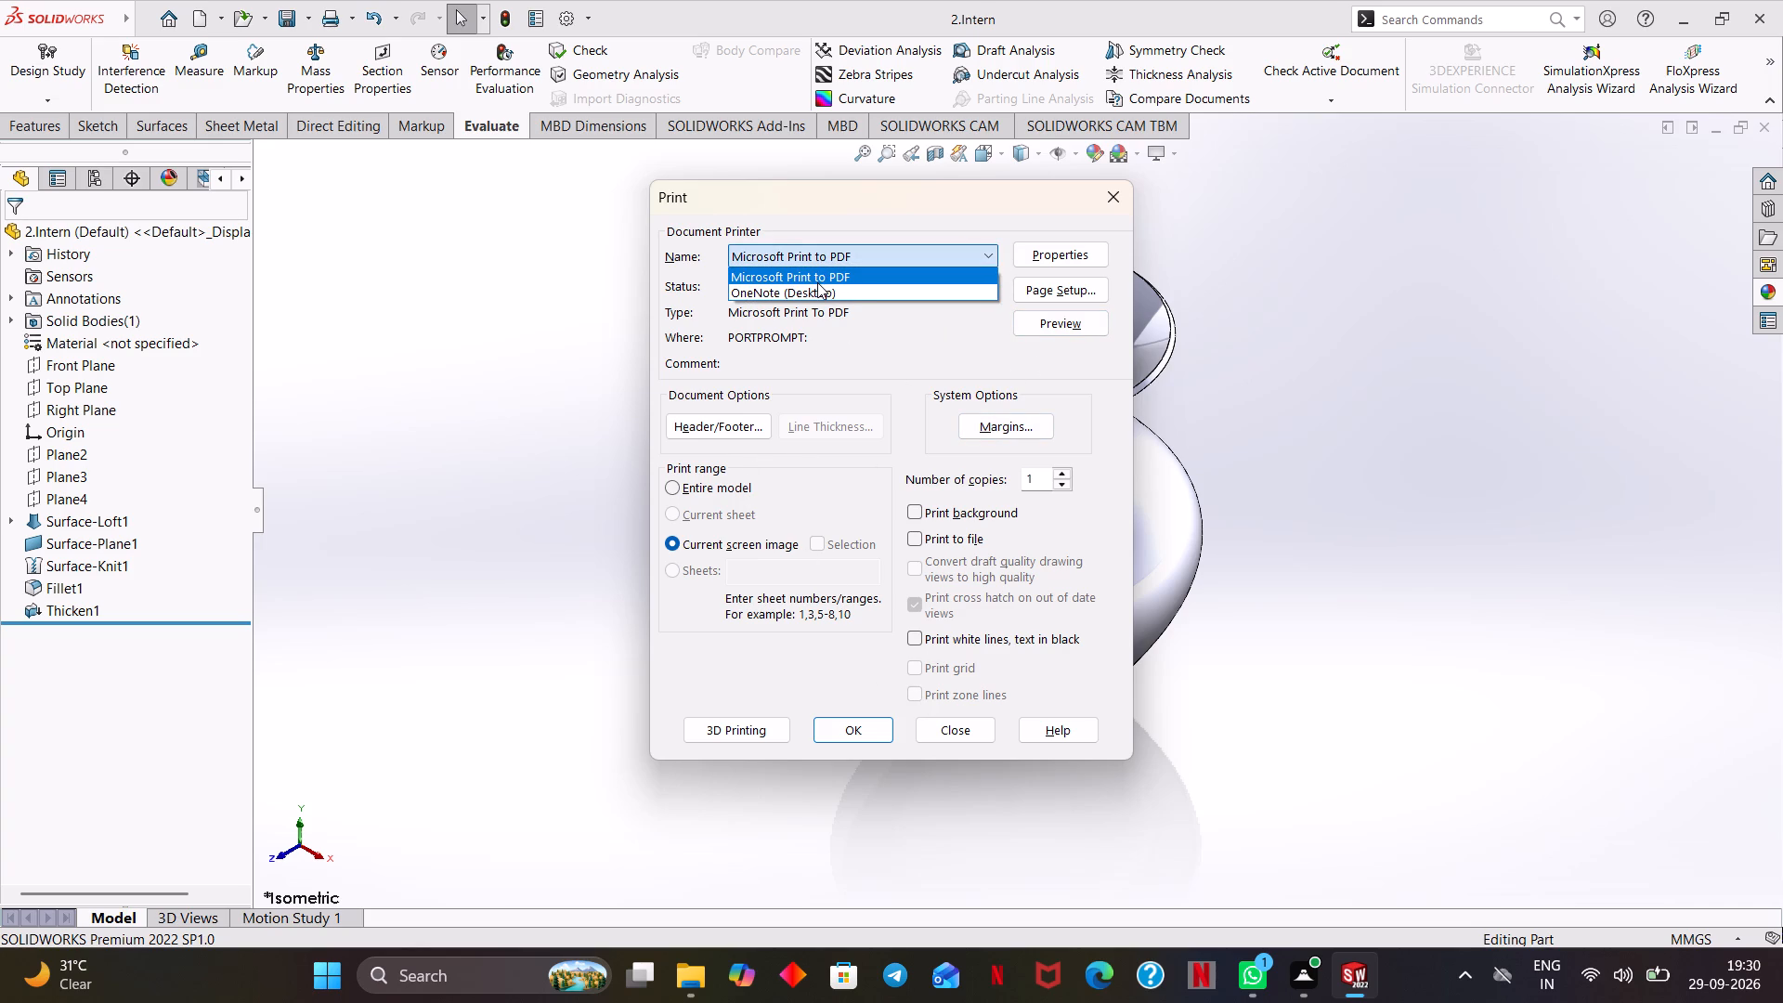
left_click(820, 272)
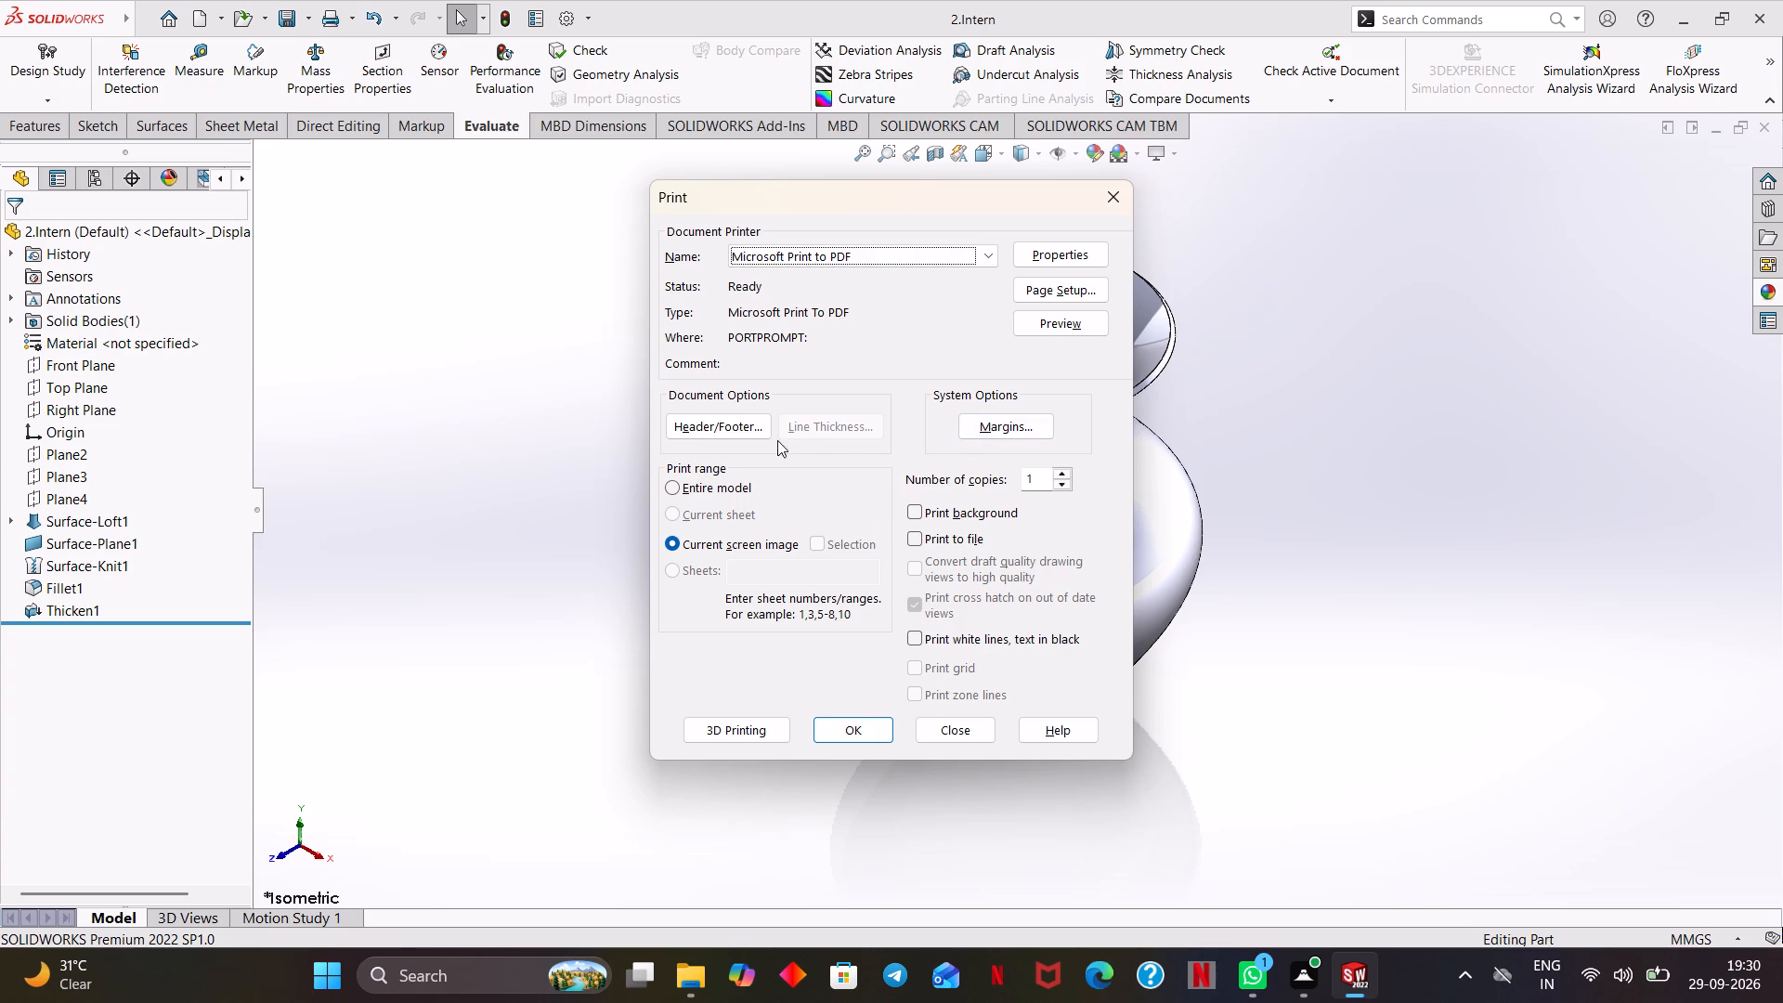
left_click(1053, 291)
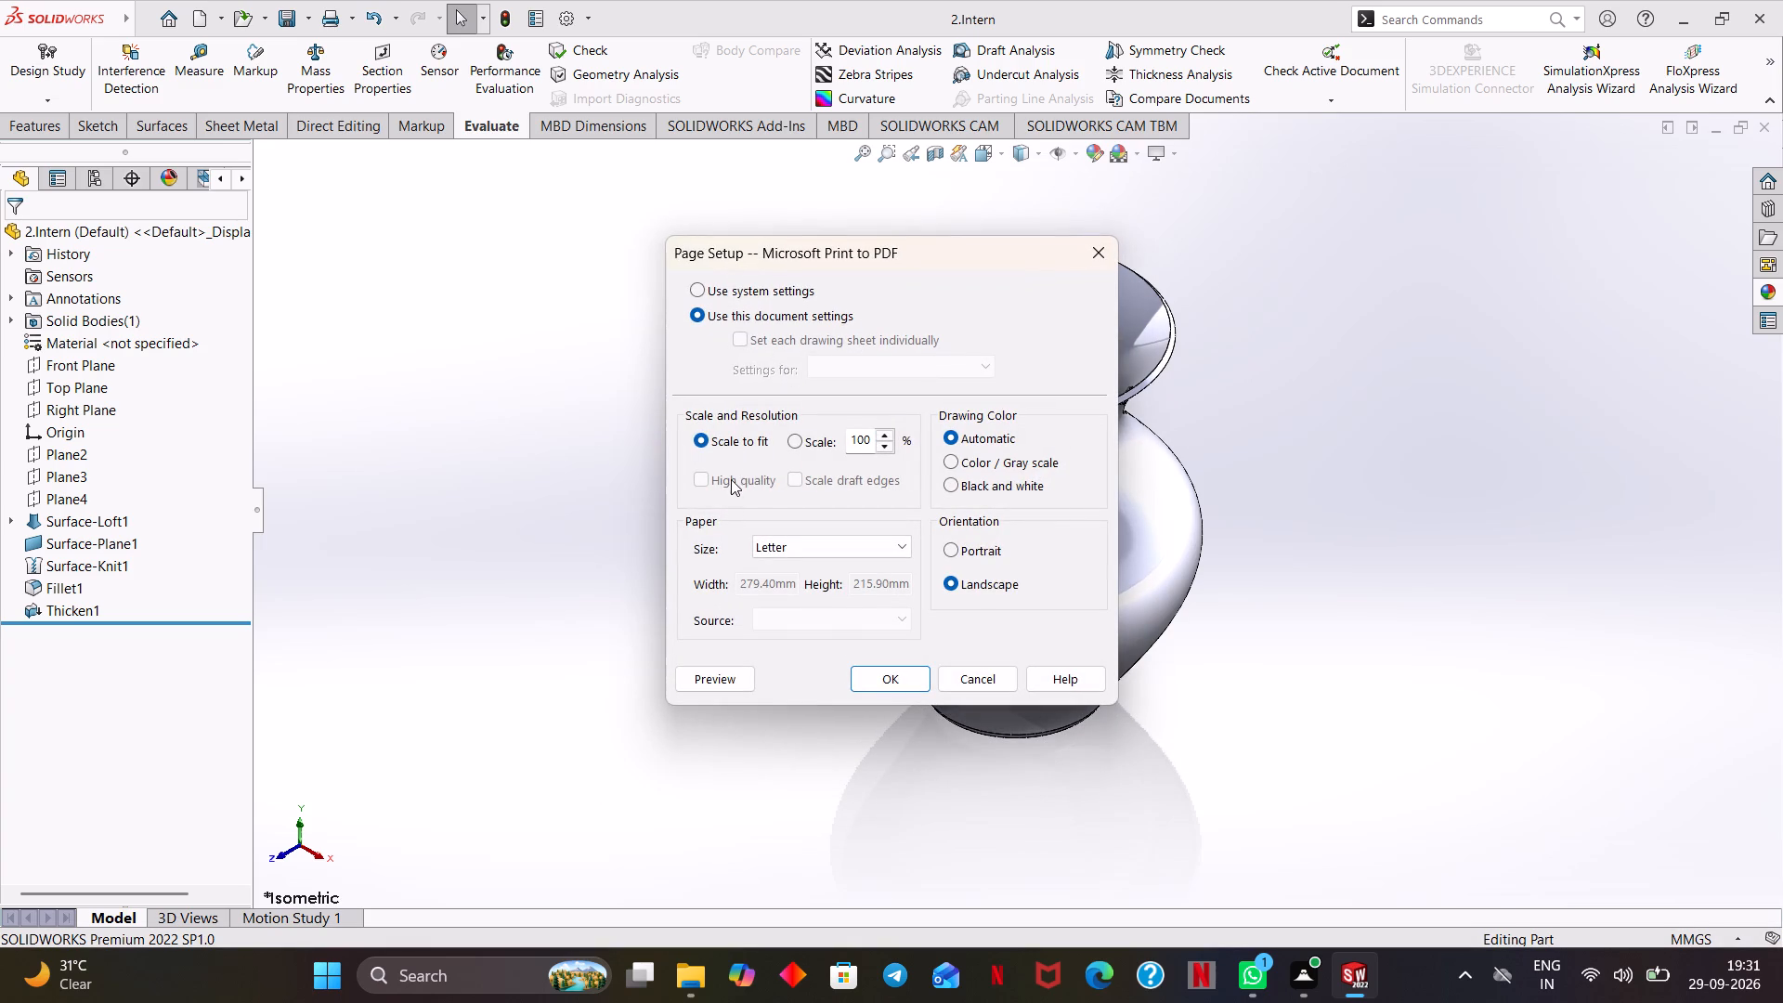
left_click(891, 689)
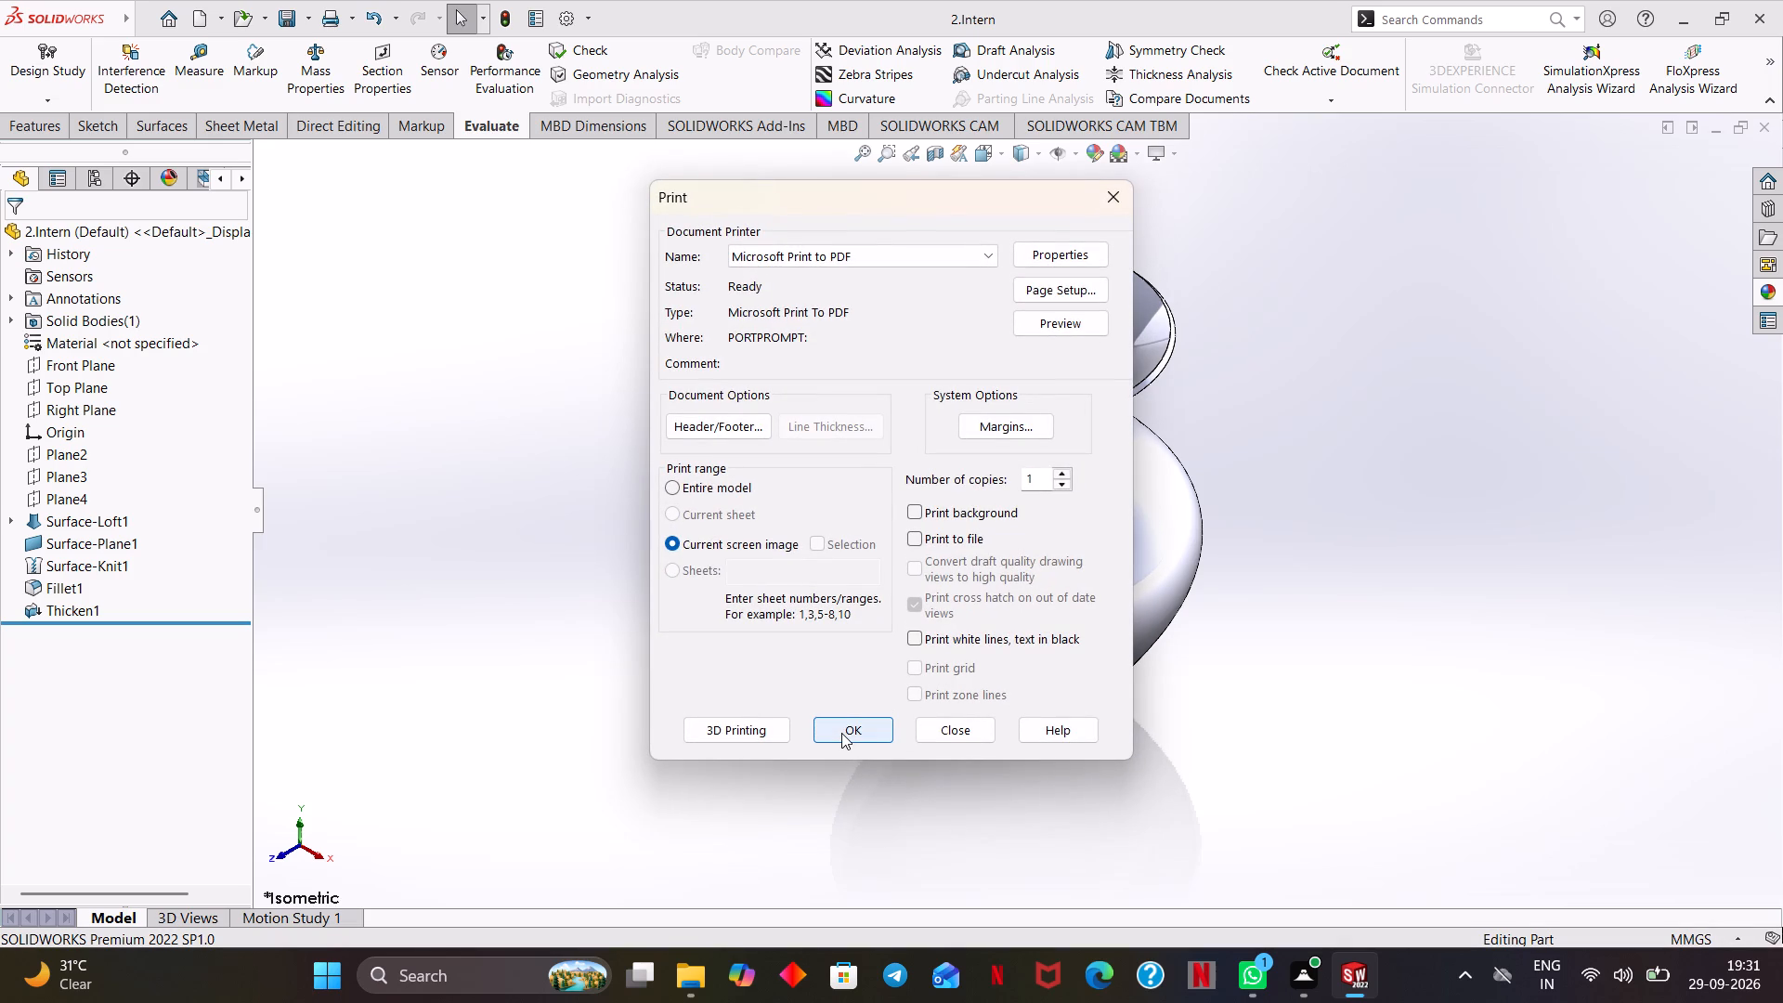
left_click(841, 733)
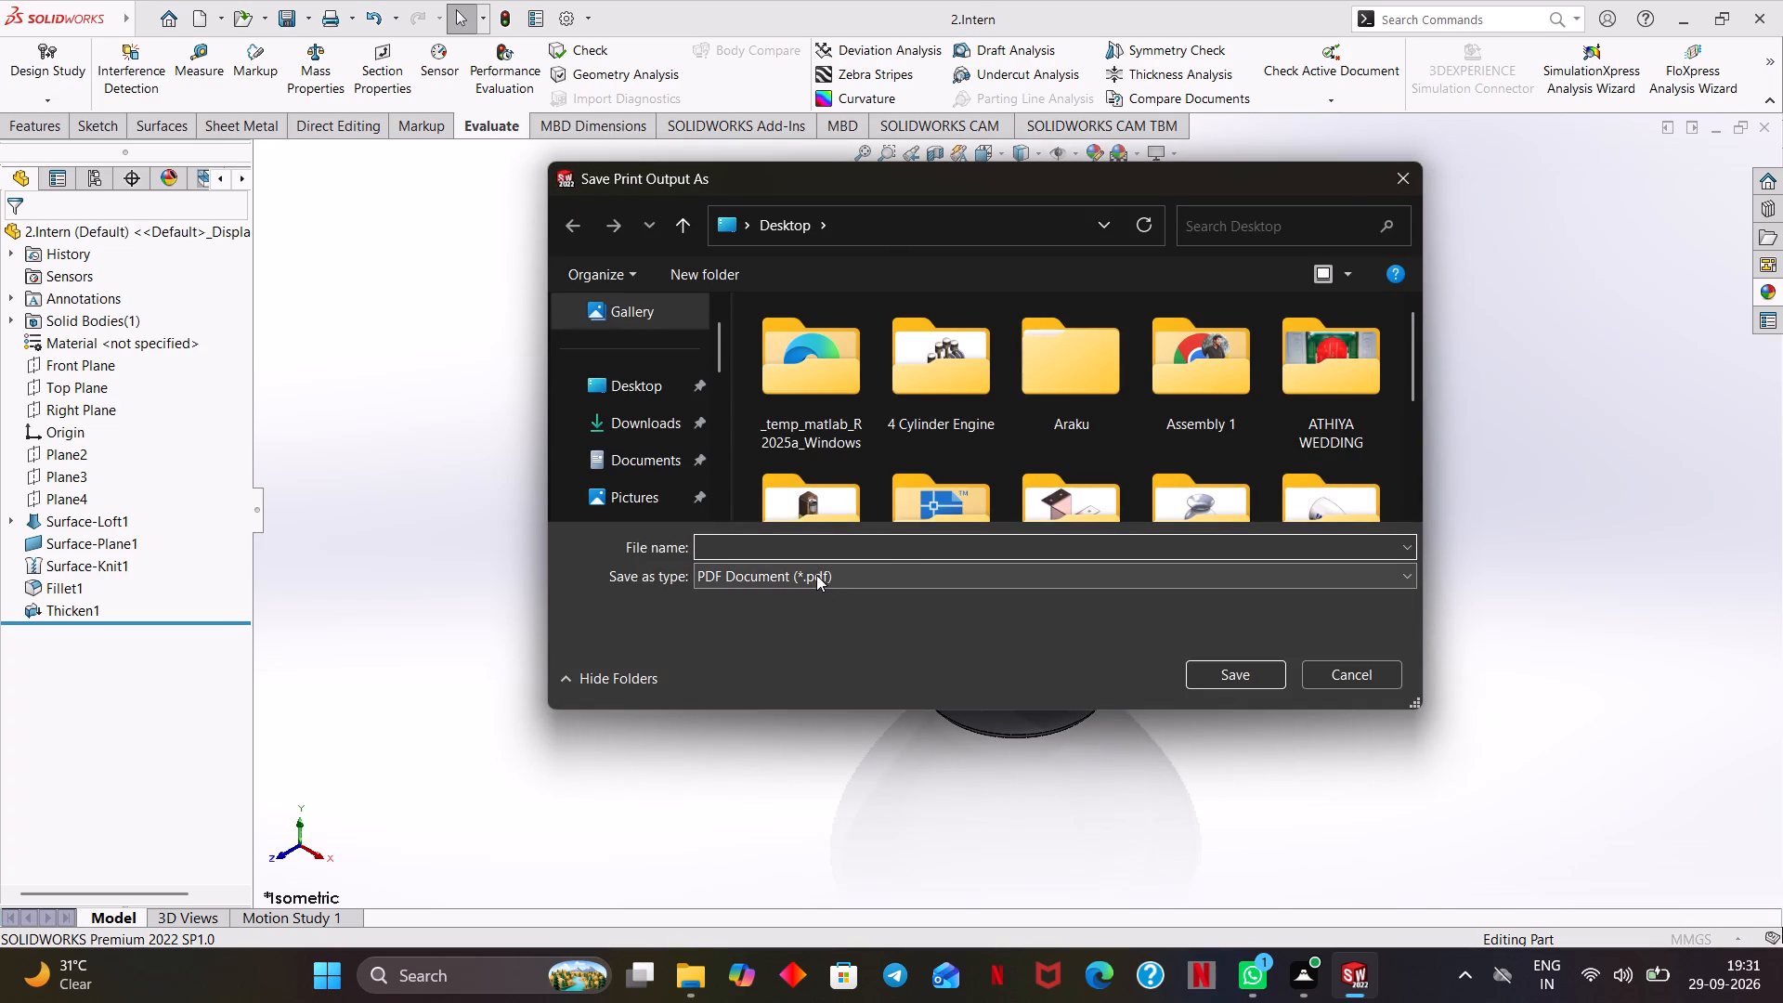
Save the print output as a PDF named 2.intern in the Desktop's Intern solidworks folder.
left_click(655, 387)
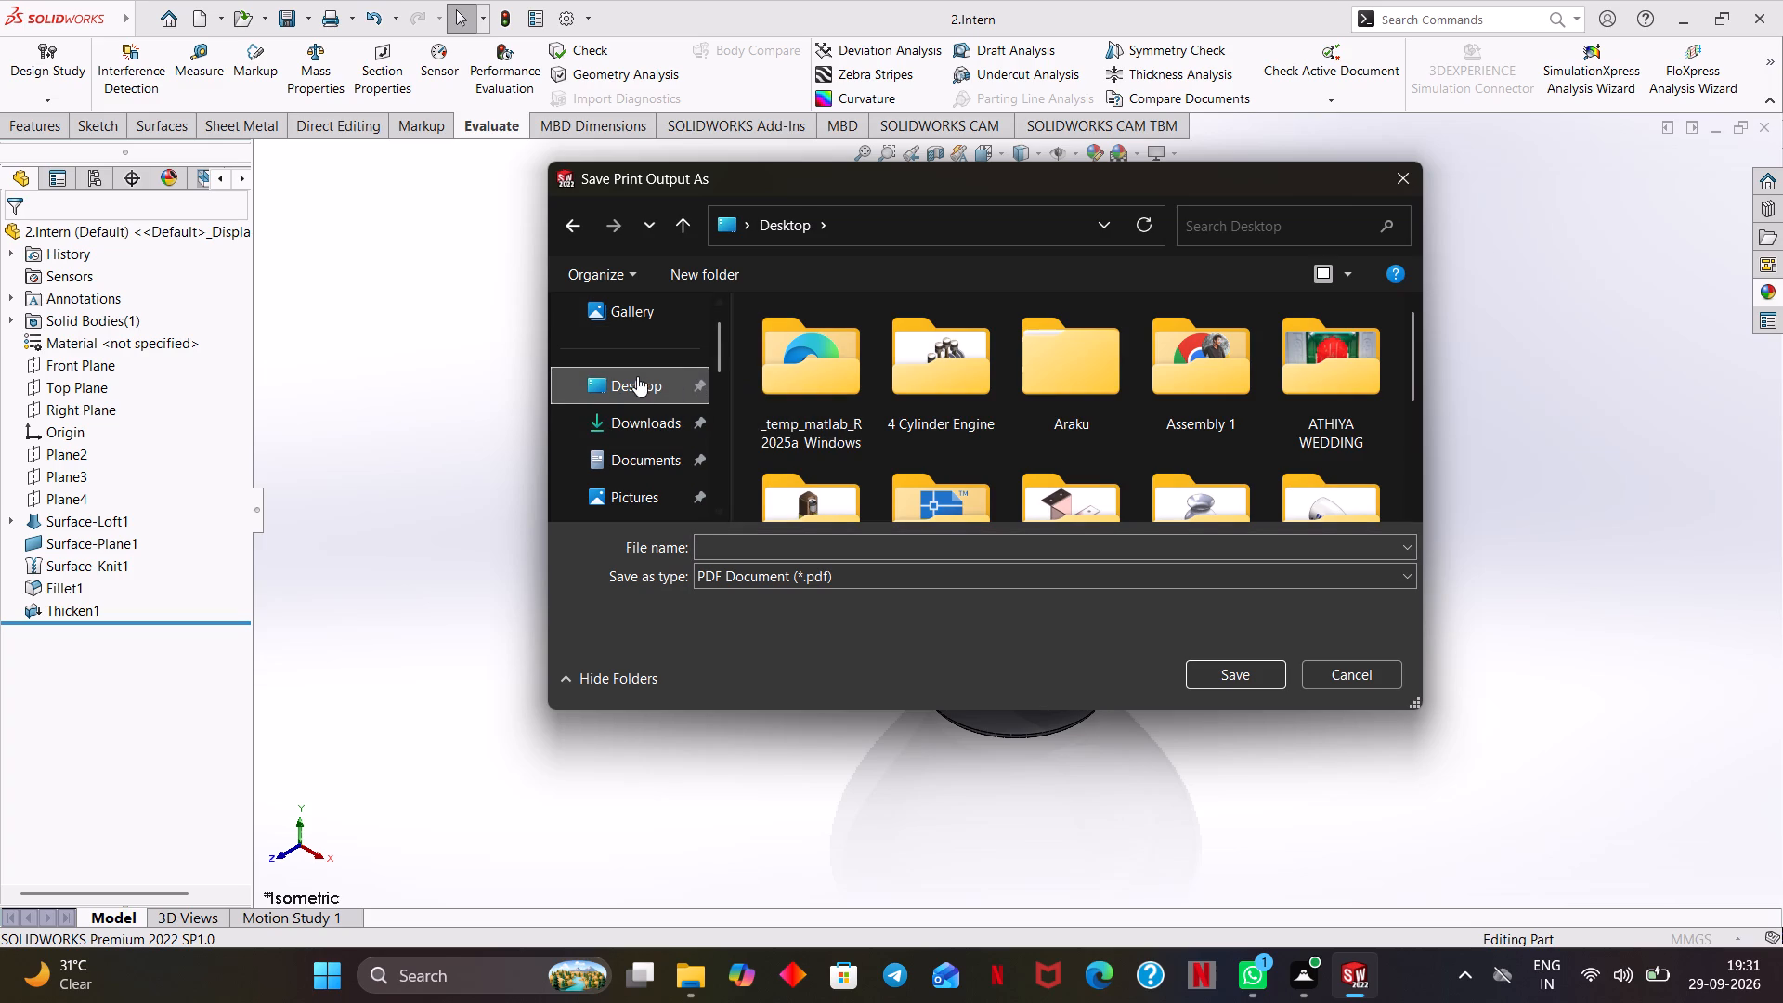
left_click(635, 375)
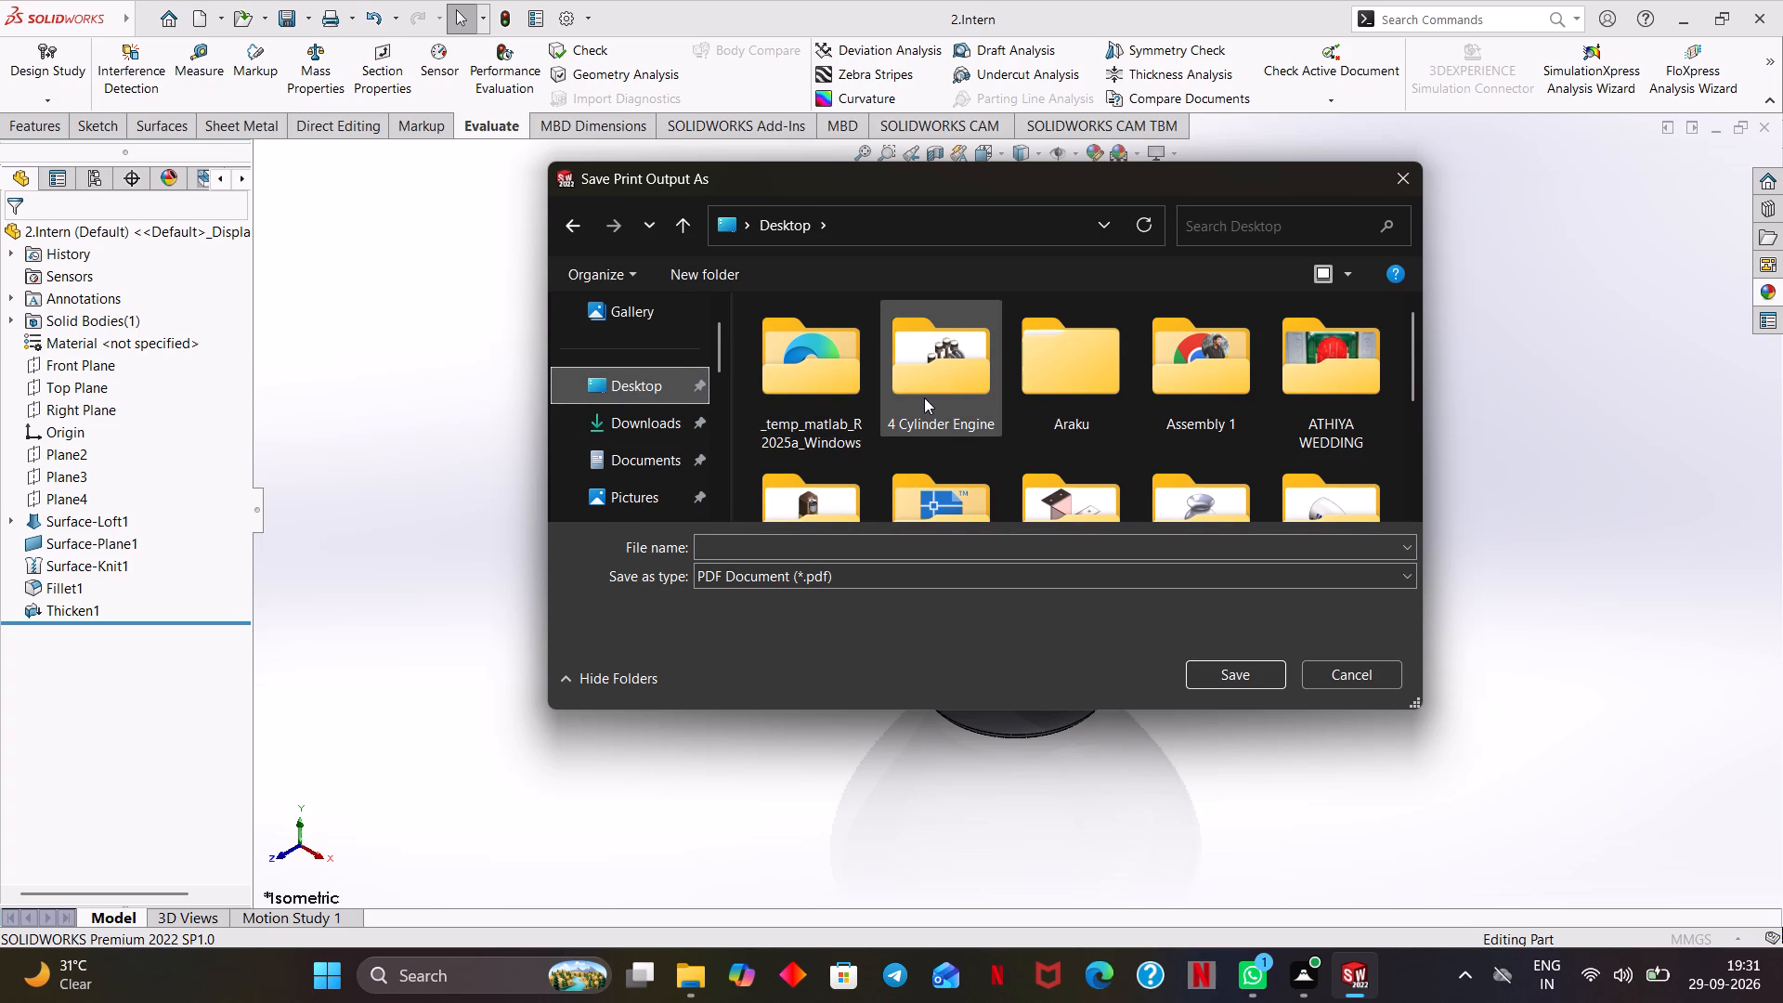
scroll(924, 397, "down", 1)
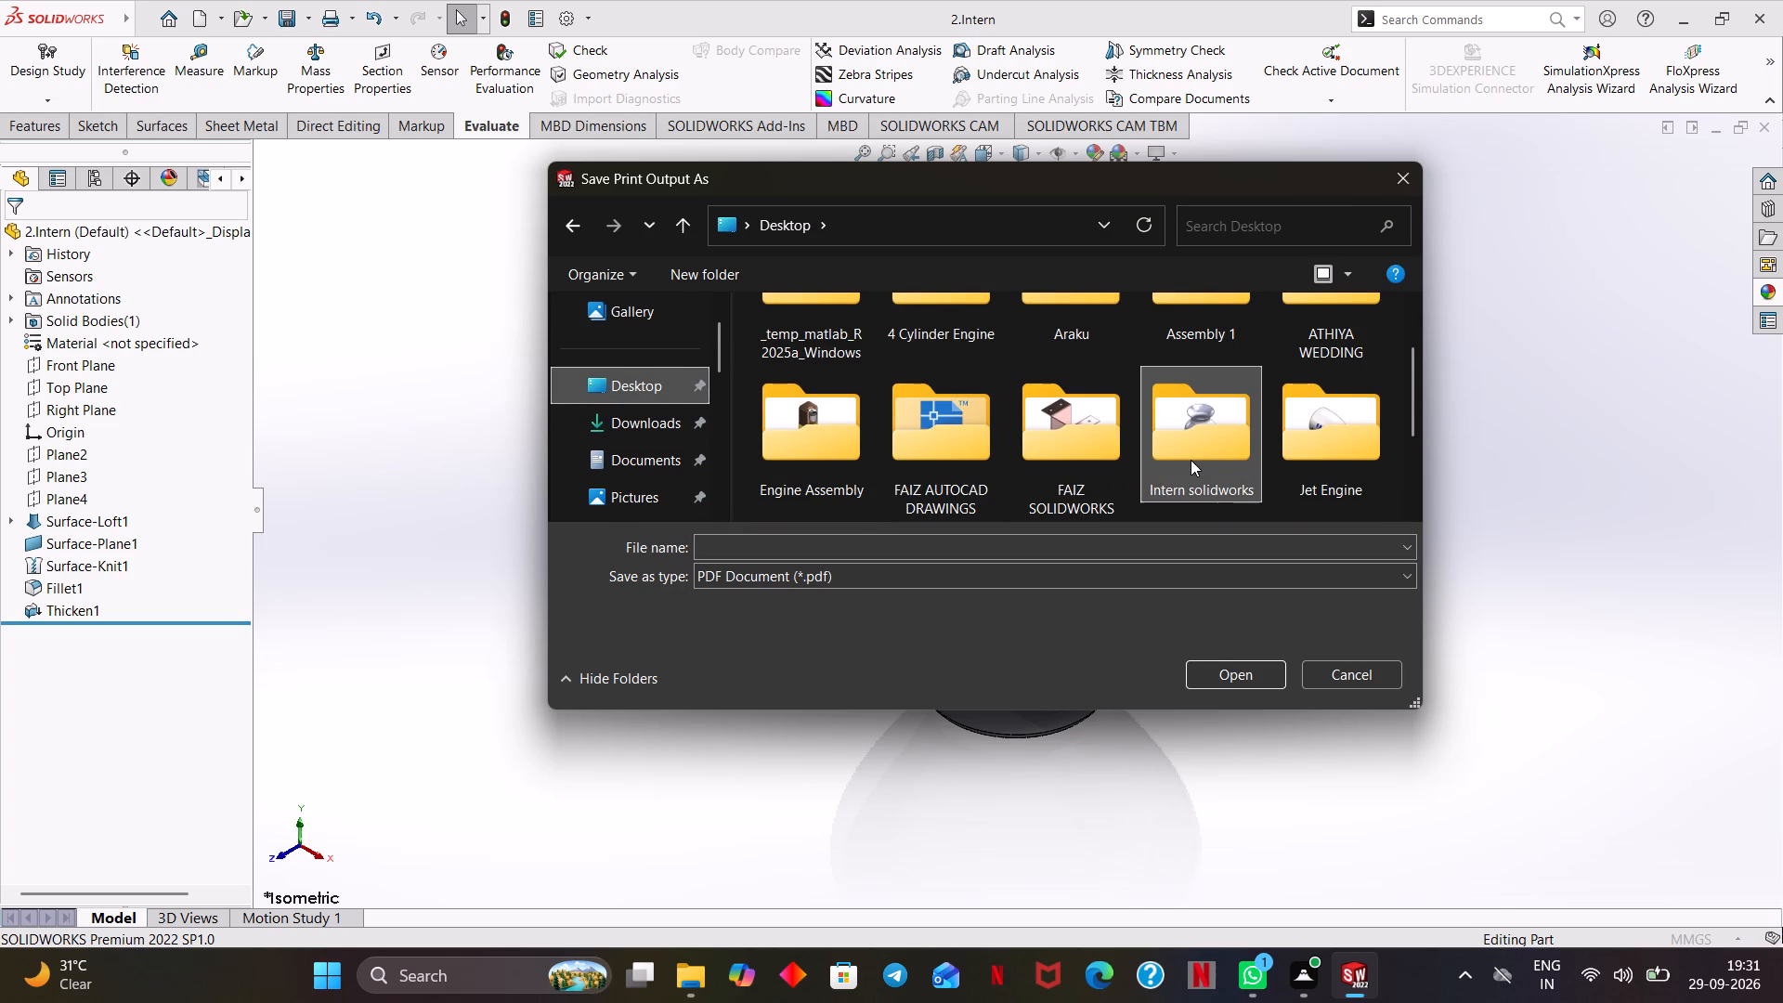
left_click(1191, 459)
double_click(1191, 460)
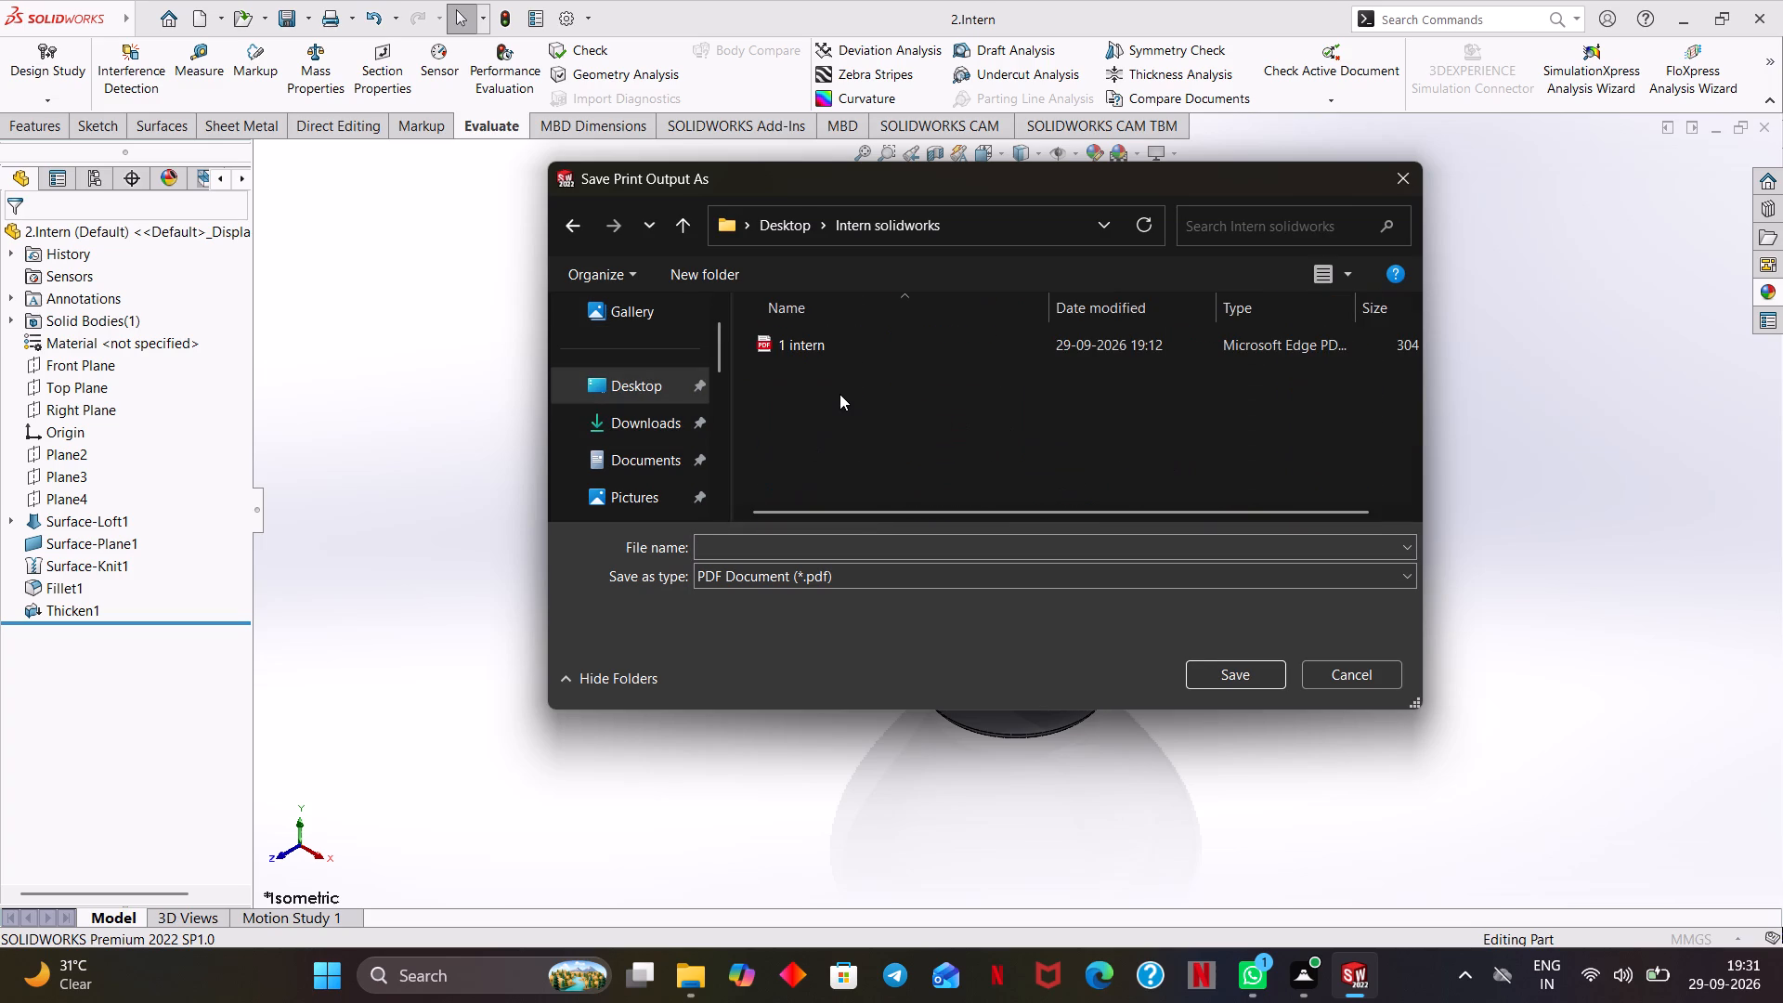
scroll(839, 394, "up", 2)
left_click(771, 546)
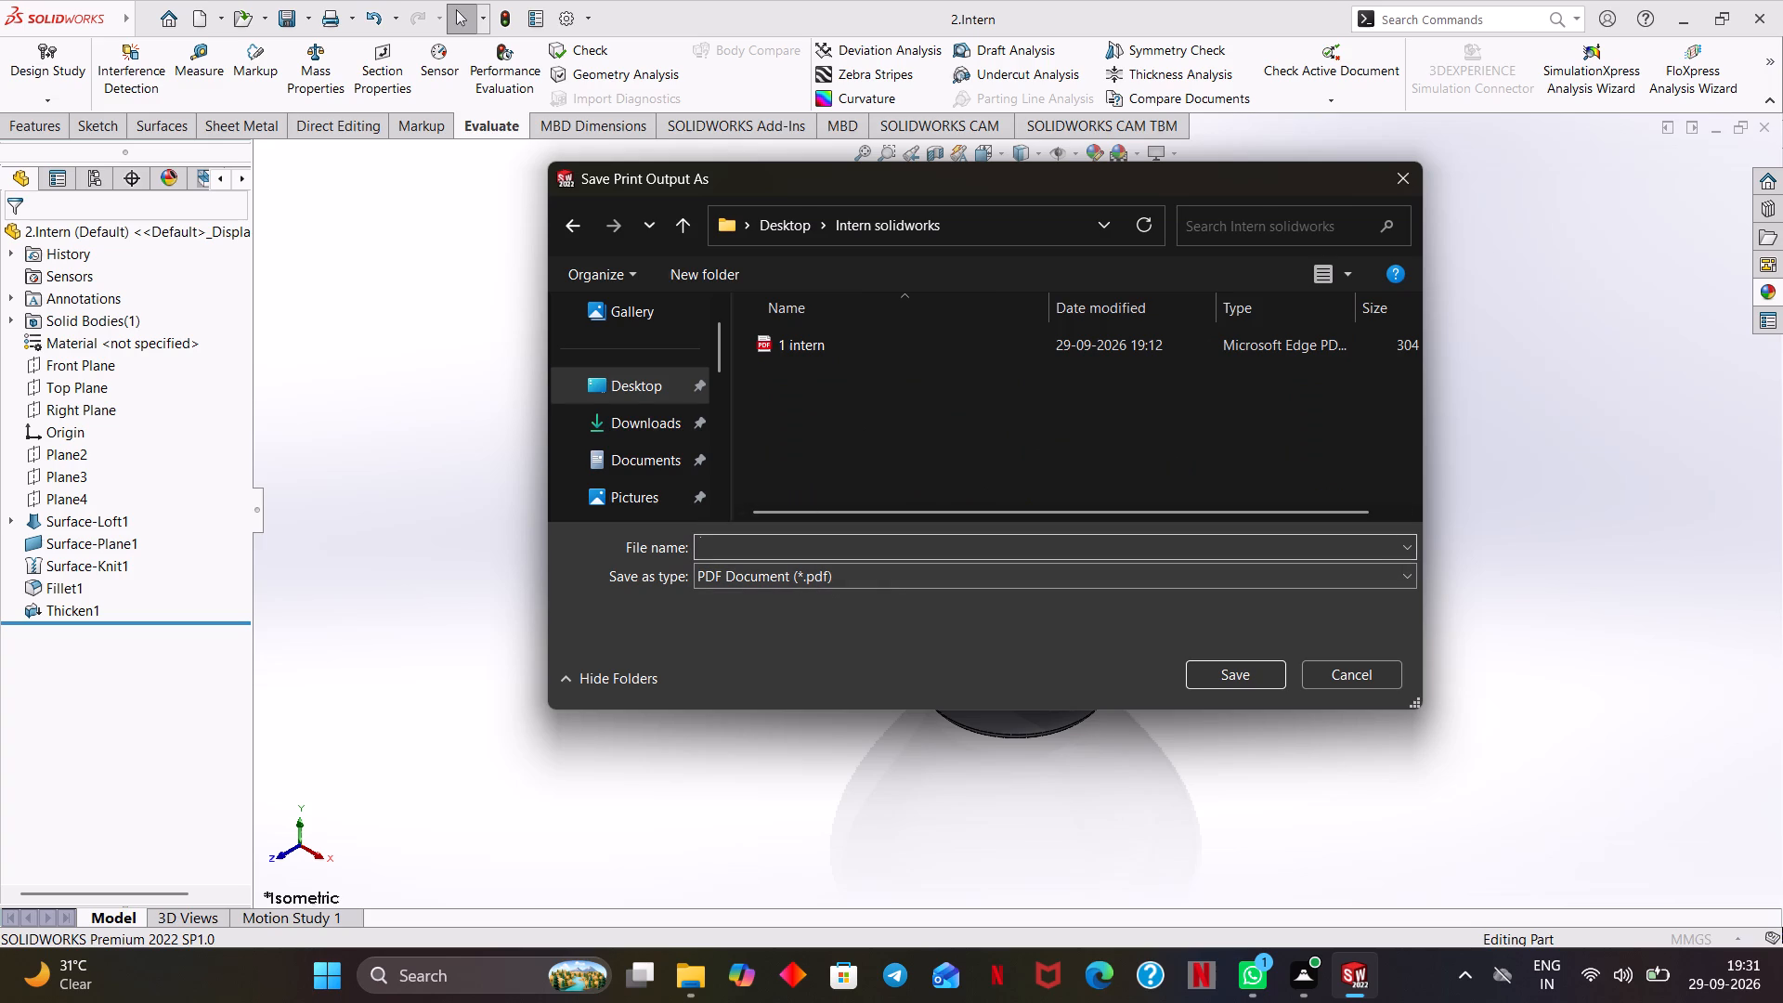
type("2.")
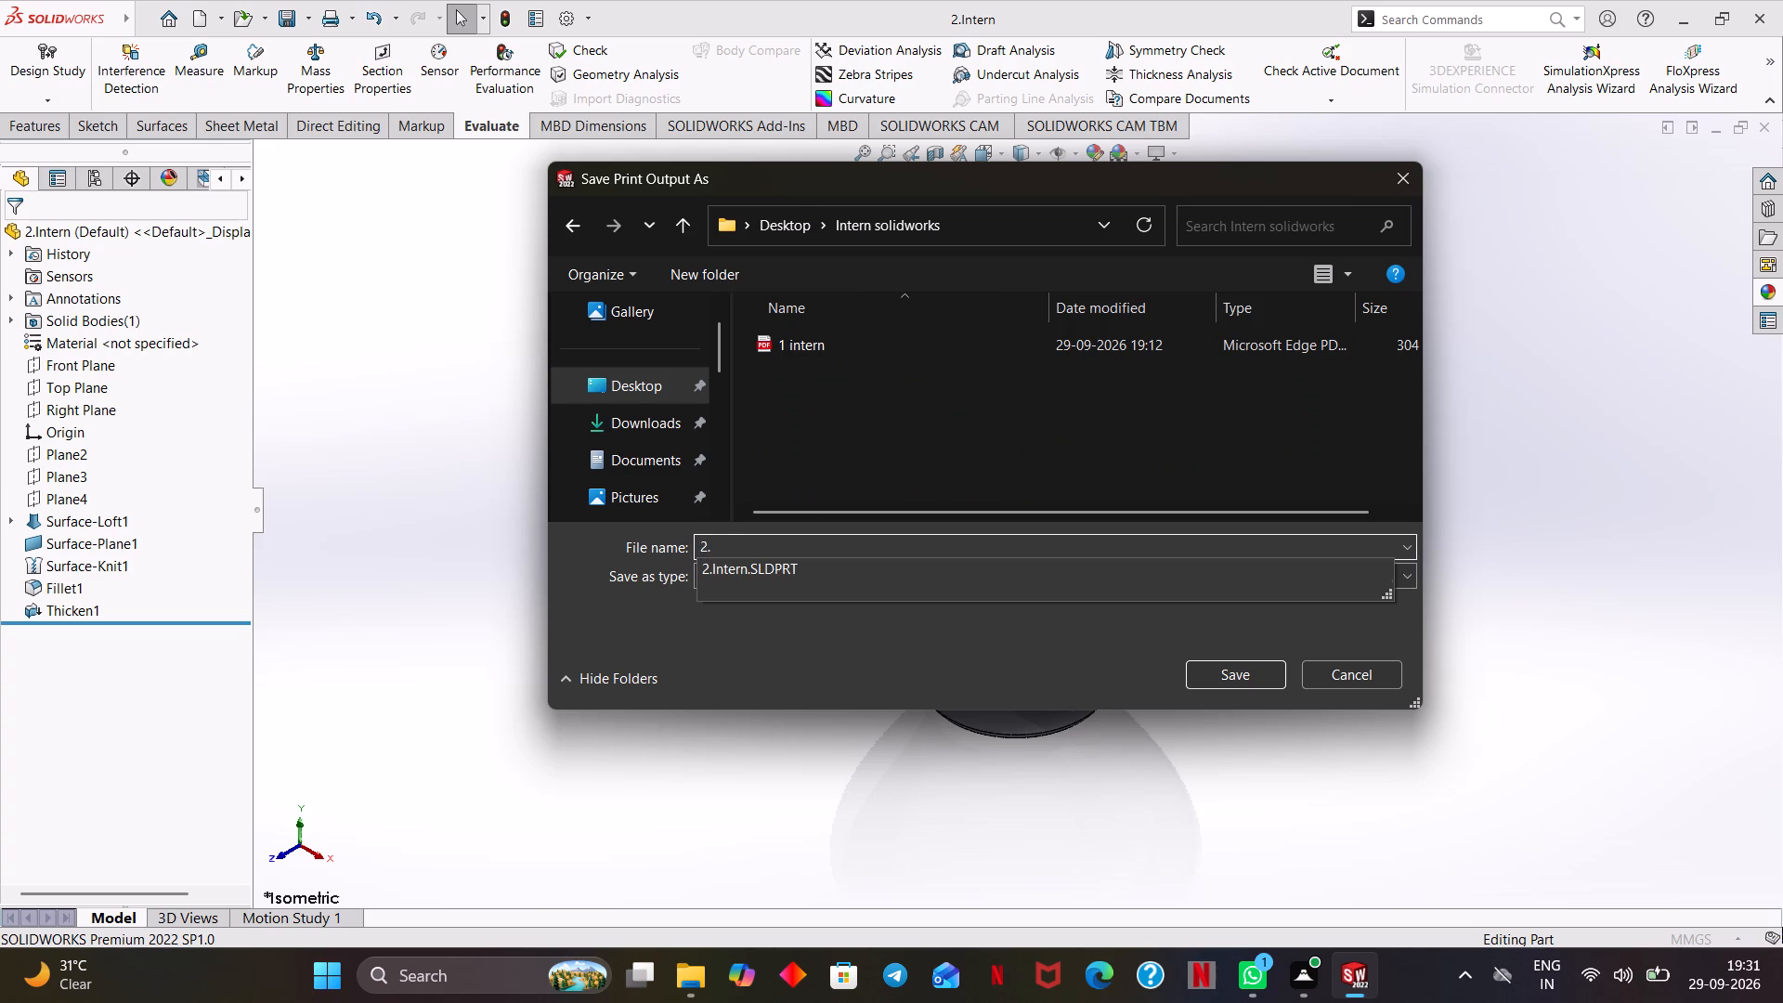
type("intern")
key("BackSpace")
key("BackSpace")
key("BackSpace")
key("BackSpace")
key("BackSpace")
type("ntern")
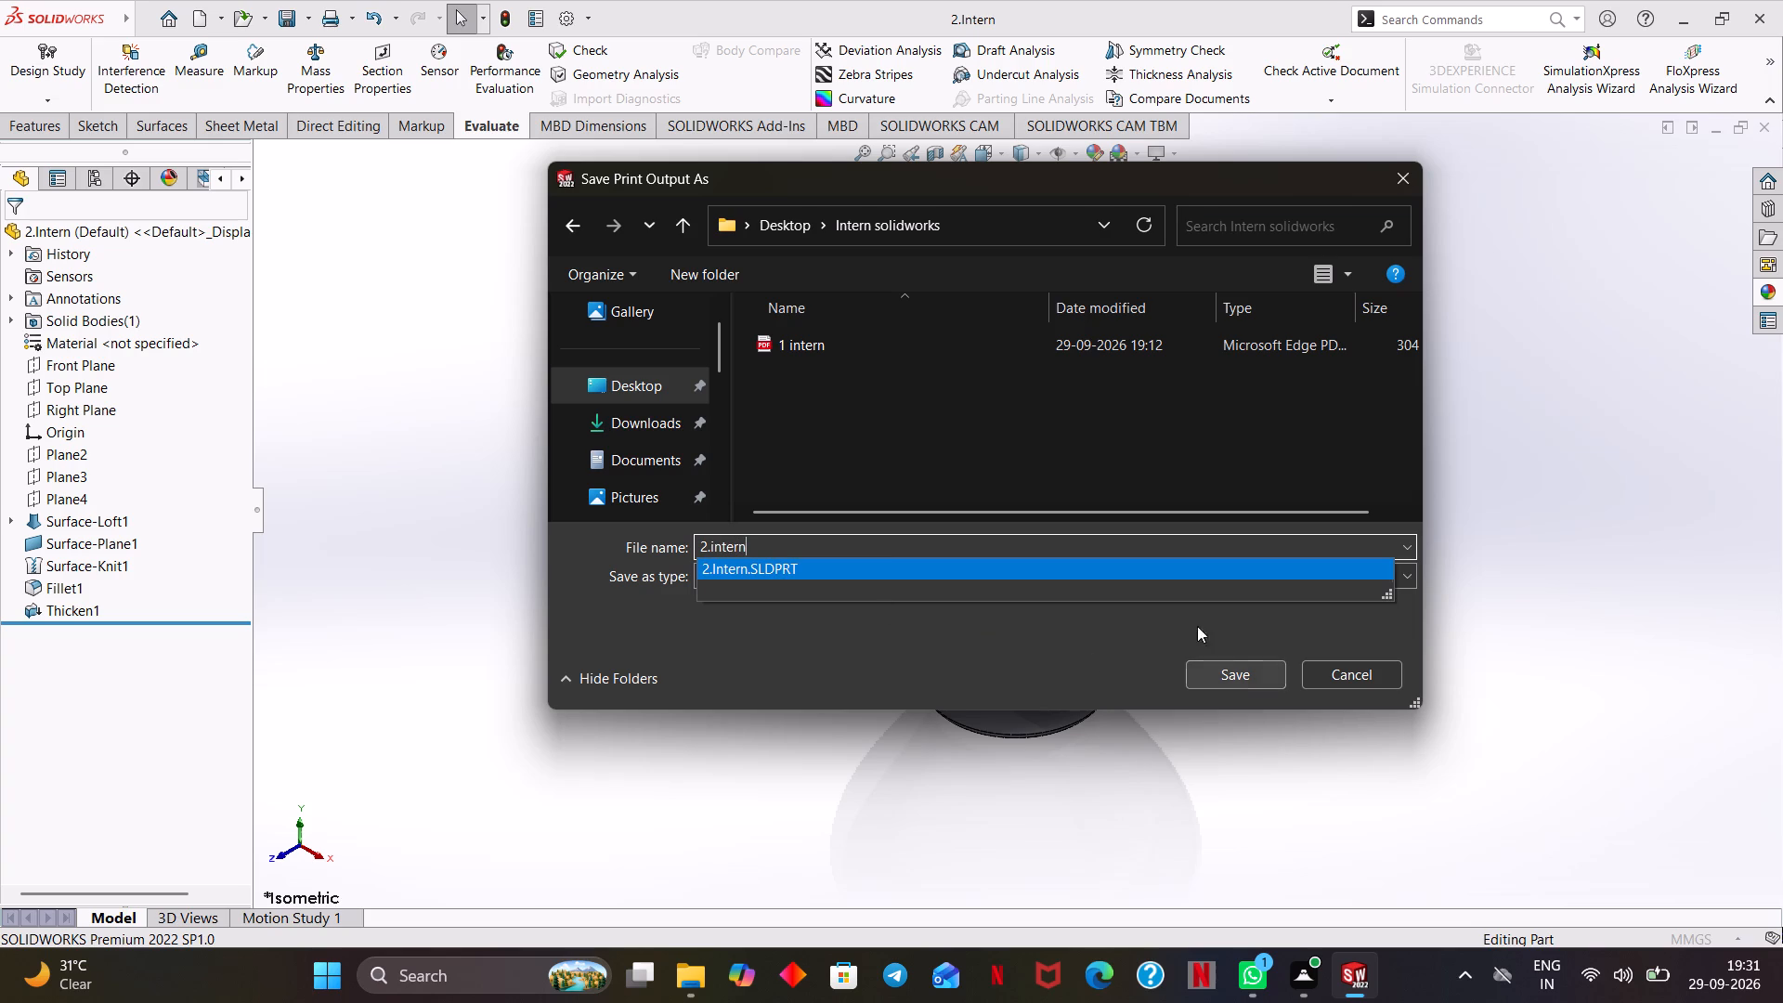
left_click(864, 534)
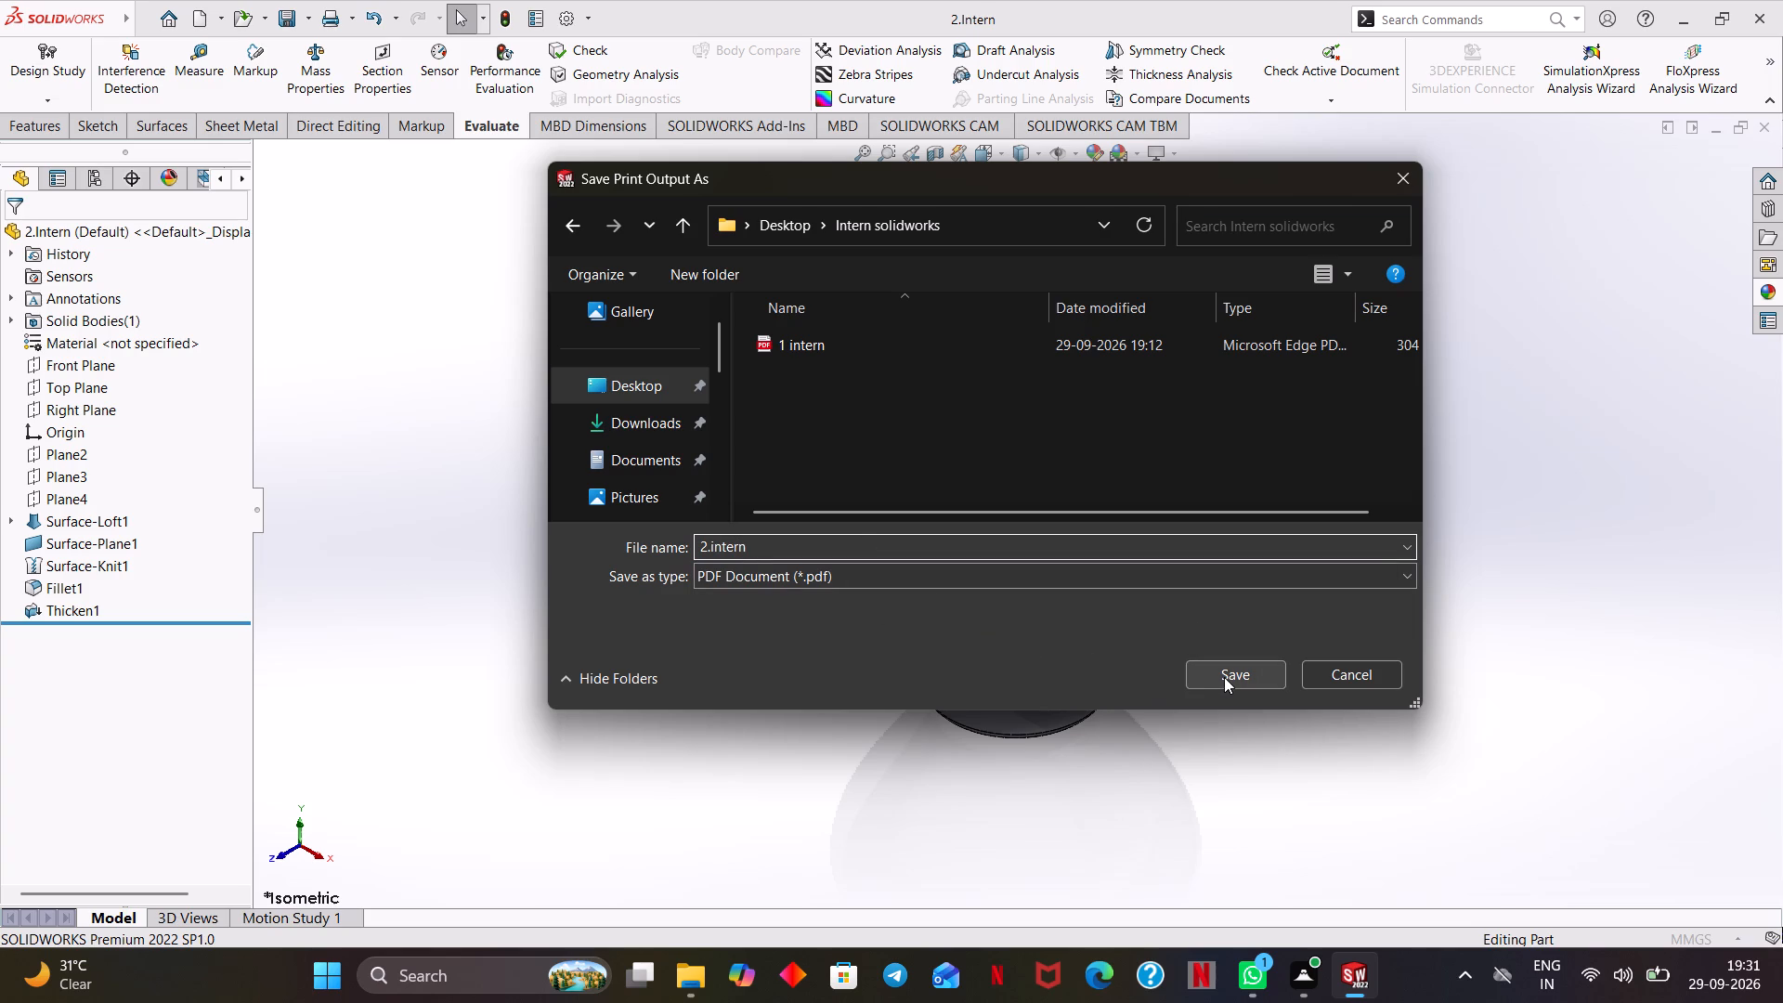
left_click(1251, 673)
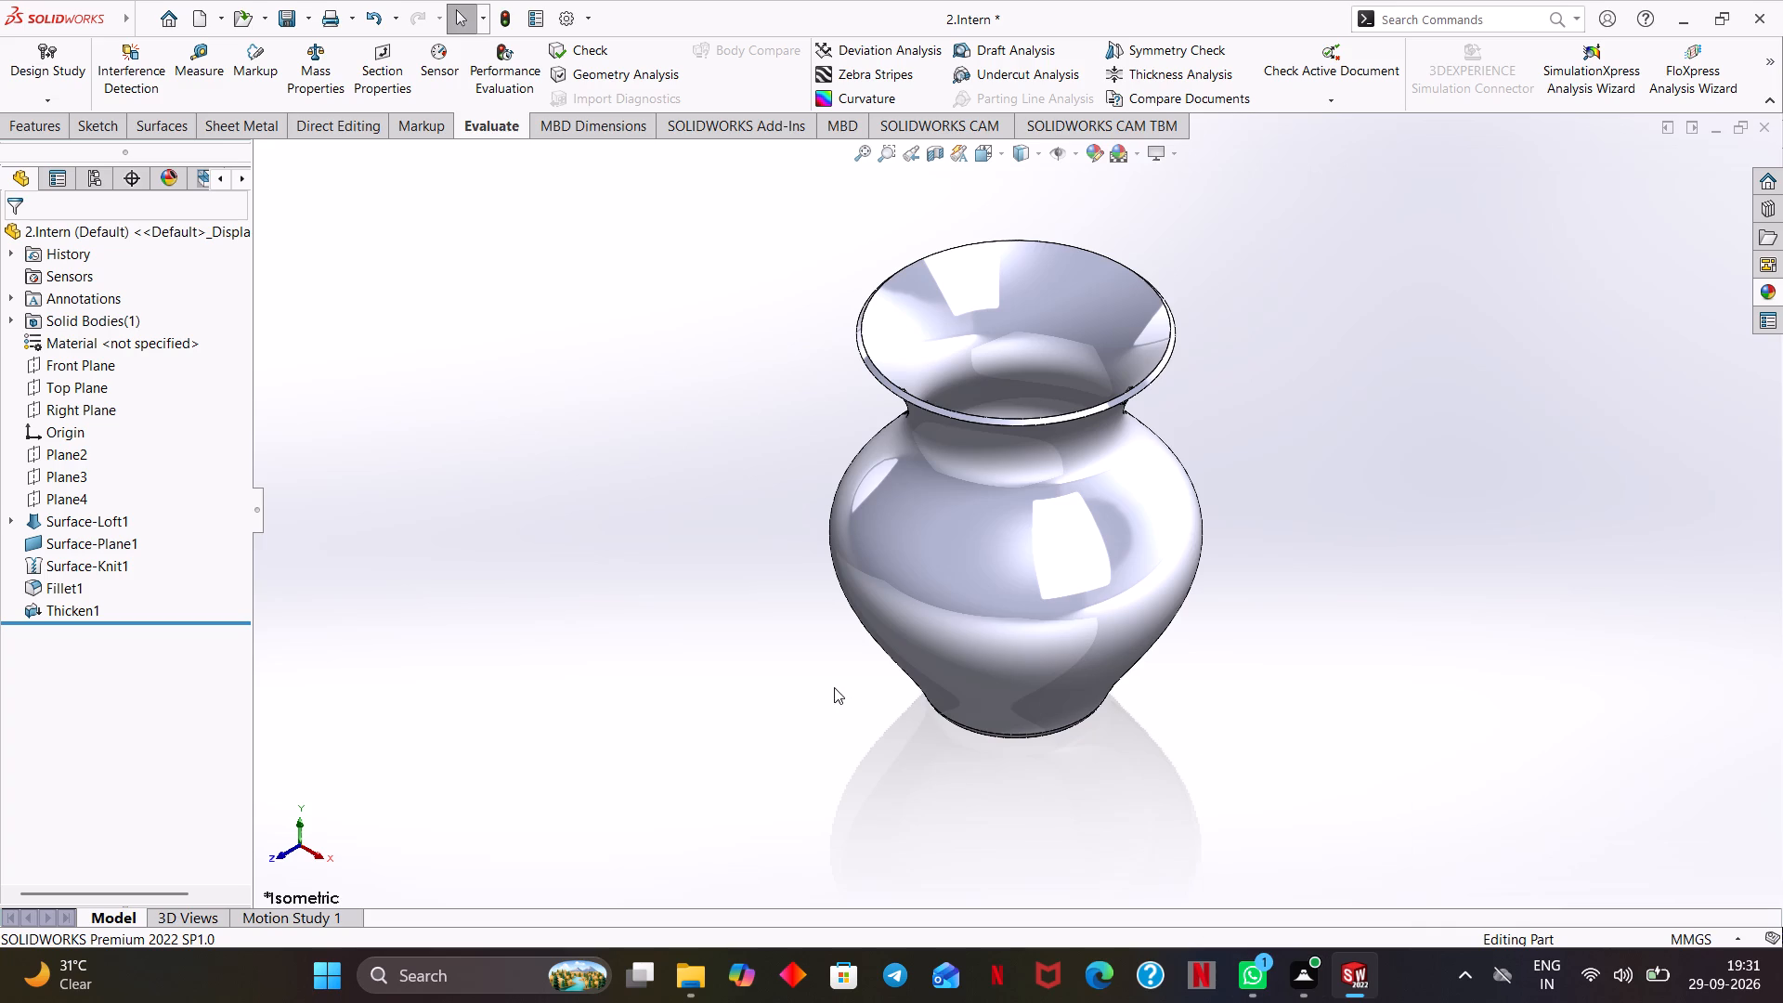
Examine the finished vase's rim, body and base from all sides and return to the isometric view.
middle_click_drag(834, 687, 722, 710)
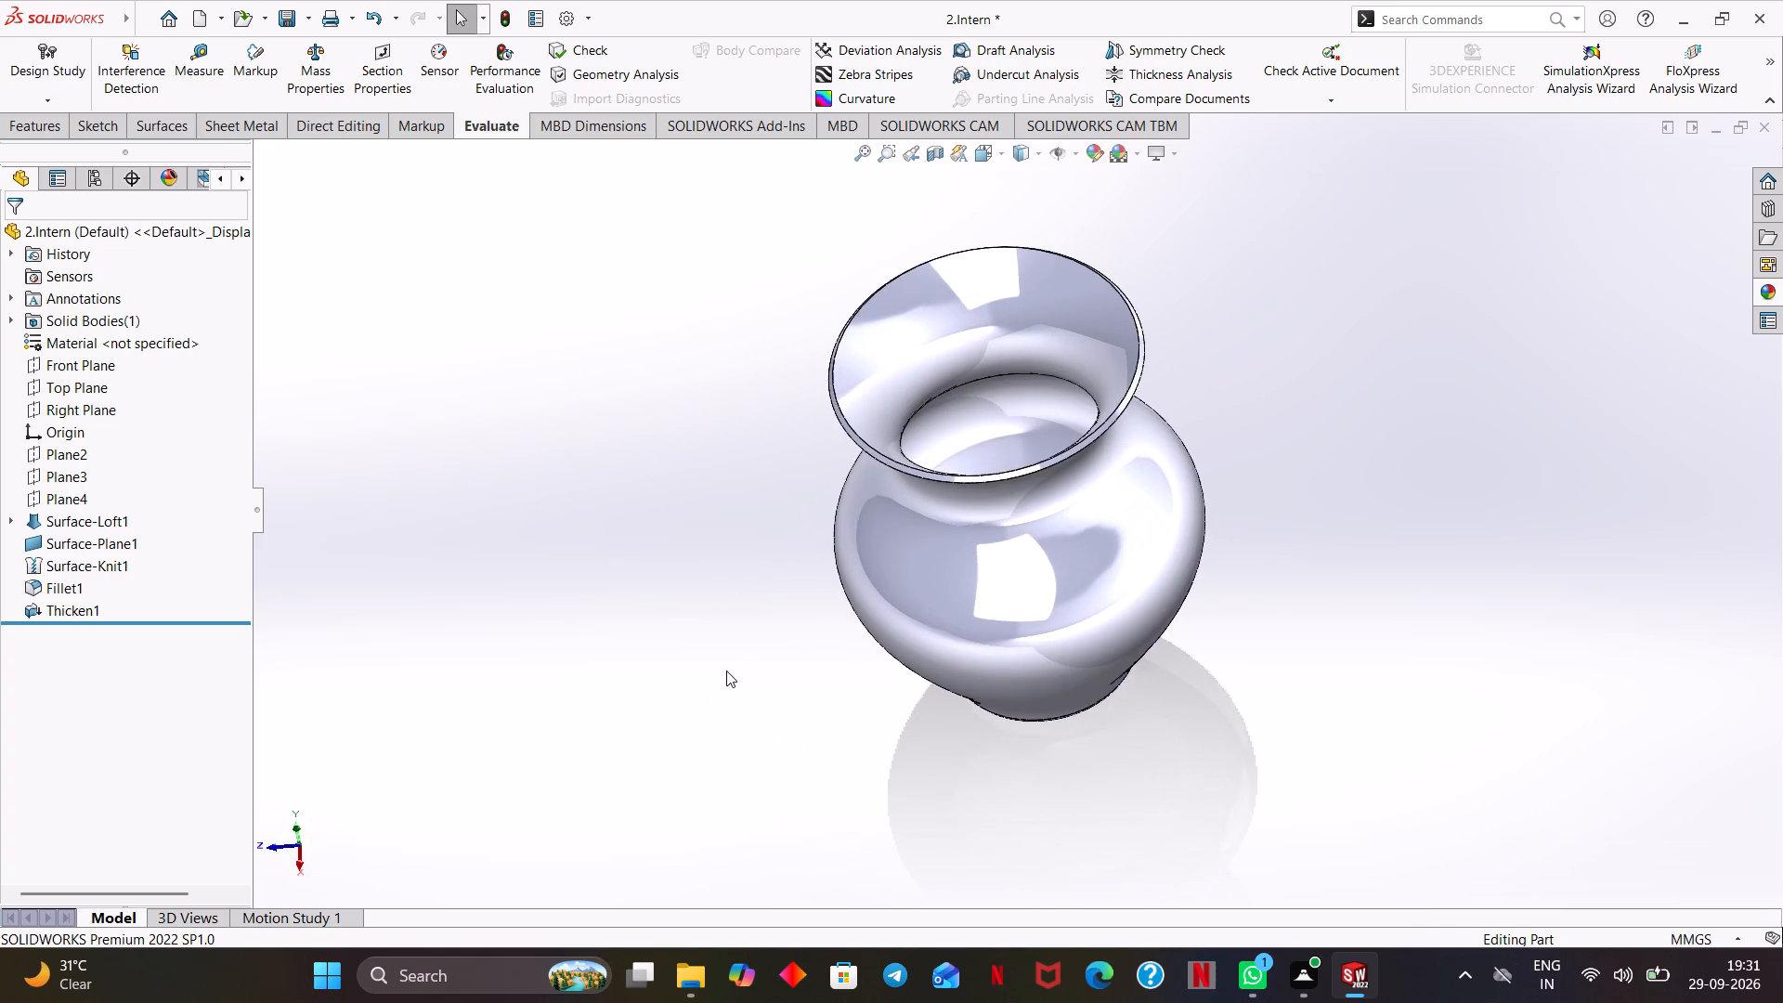
middle_click_drag(725, 605, 642, 595)
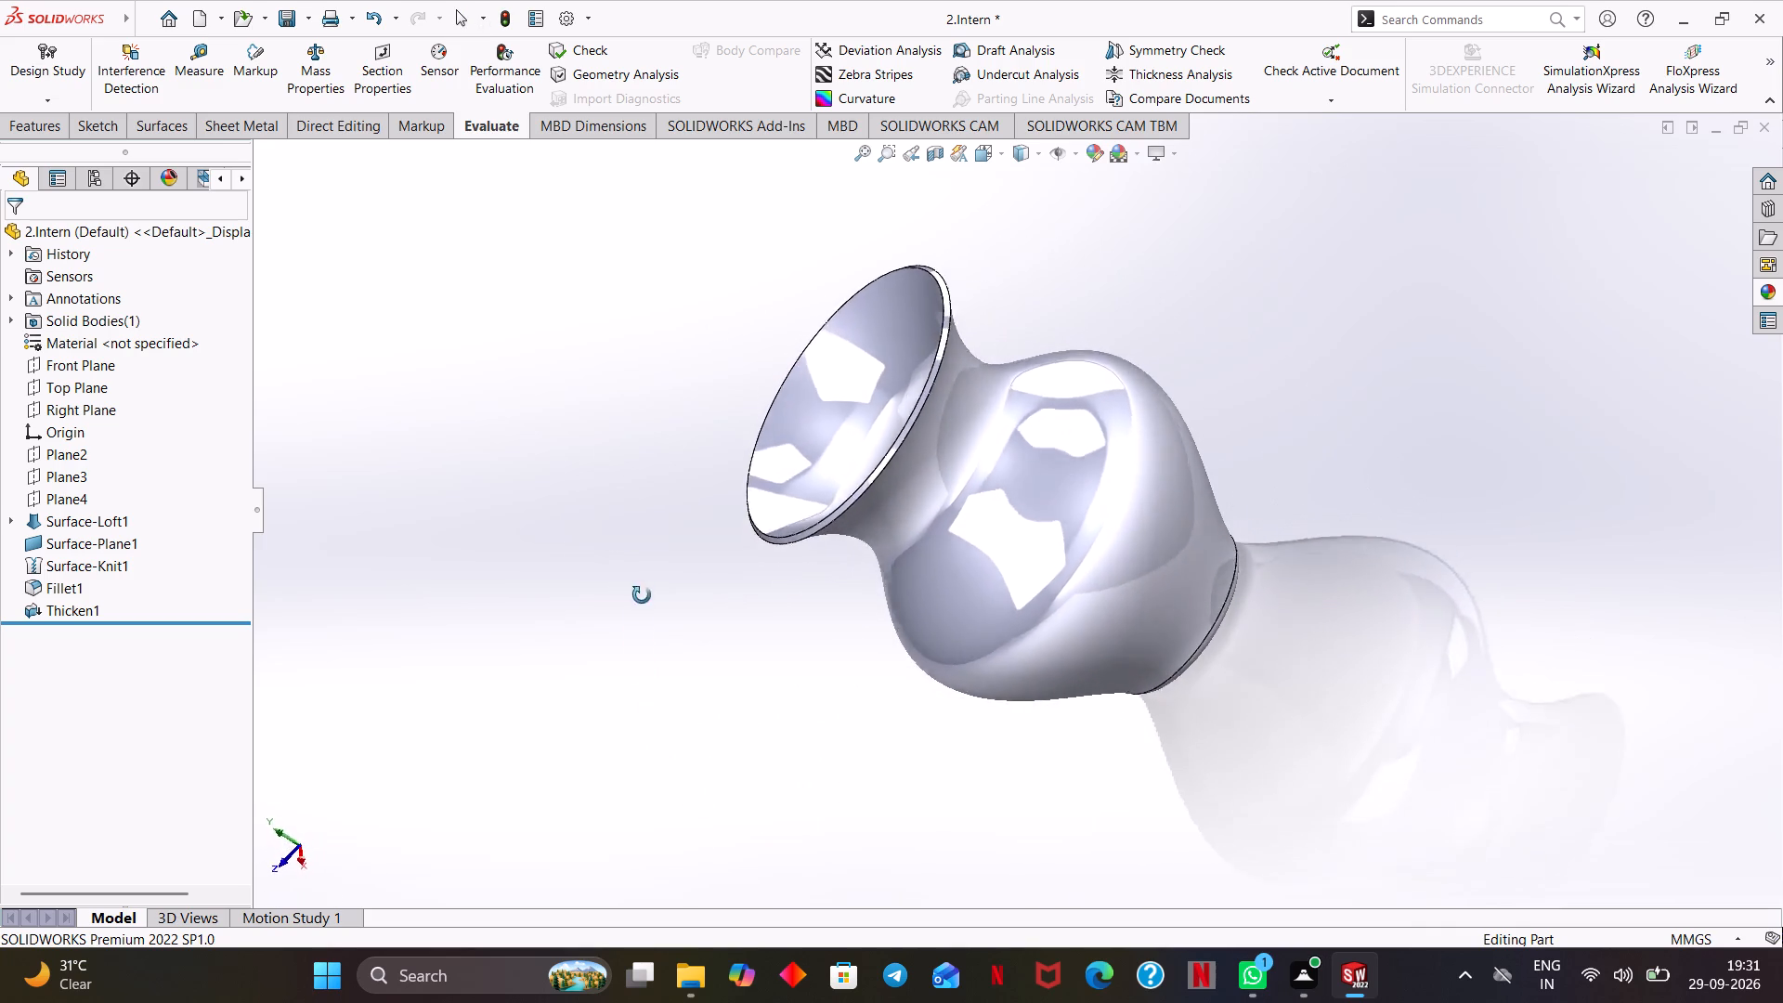
middle_click_drag(642, 595, 1025, 289)
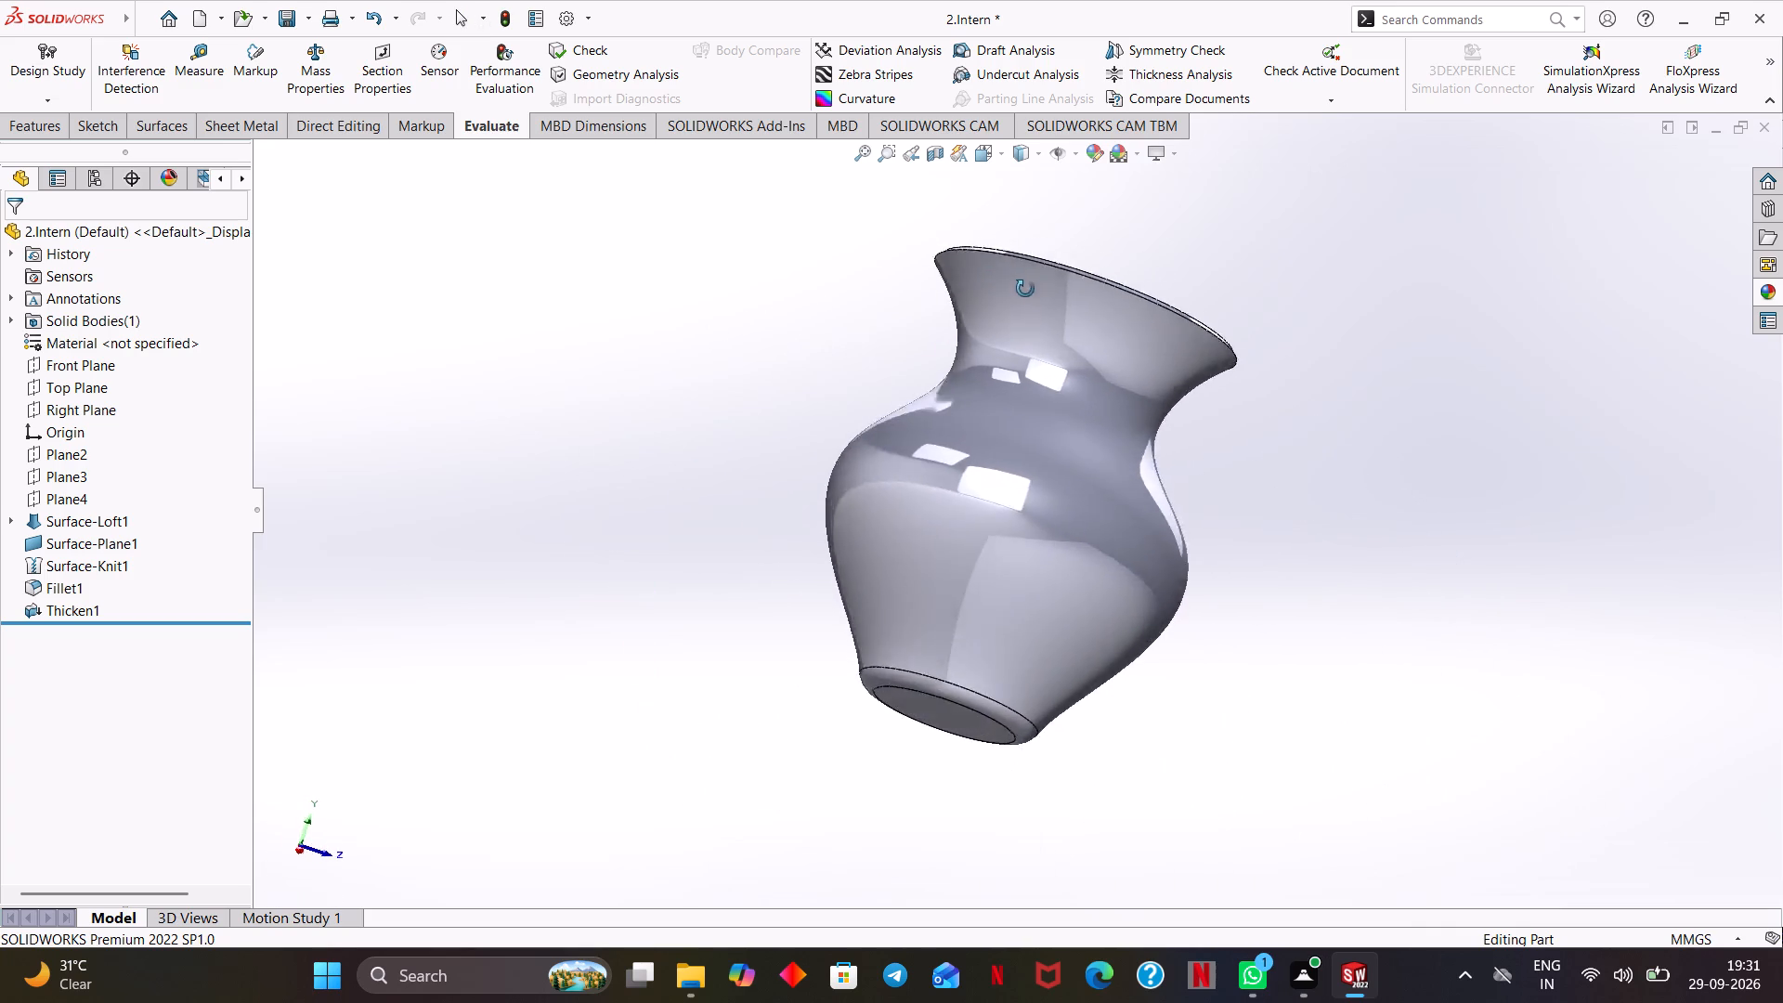
middle_click_drag(1025, 289, 1455, 207)
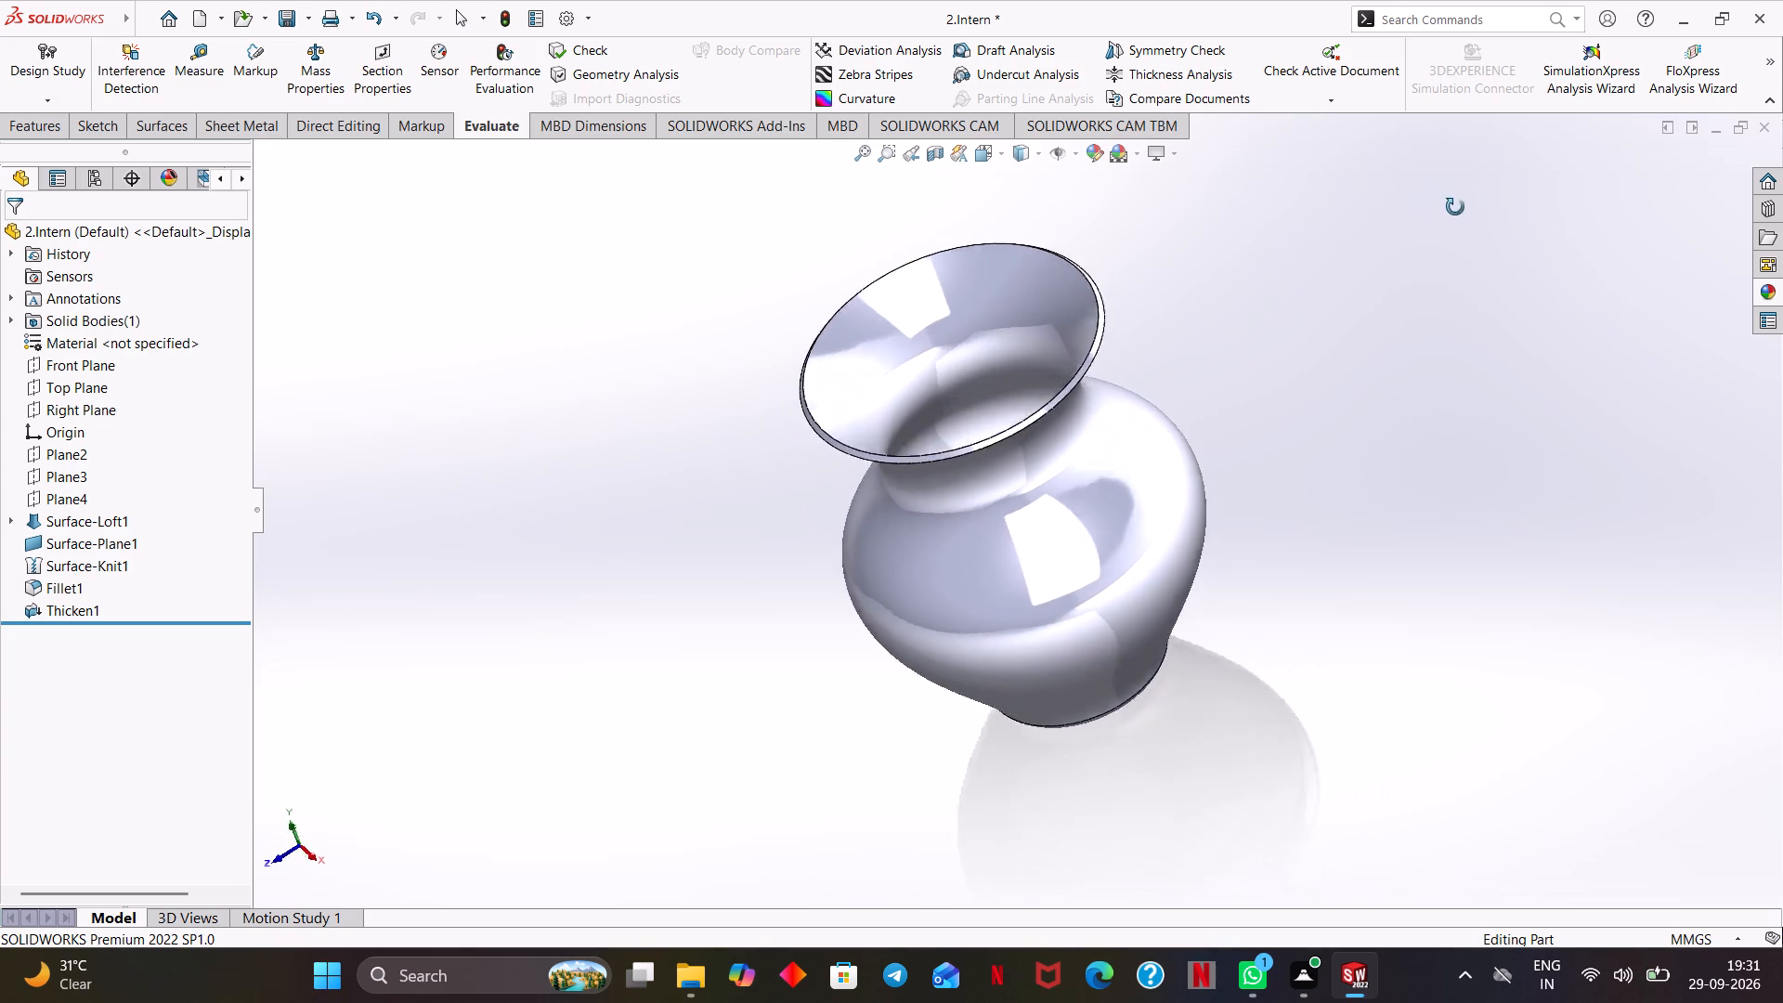
middle_click_drag(1455, 207, 963, 749)
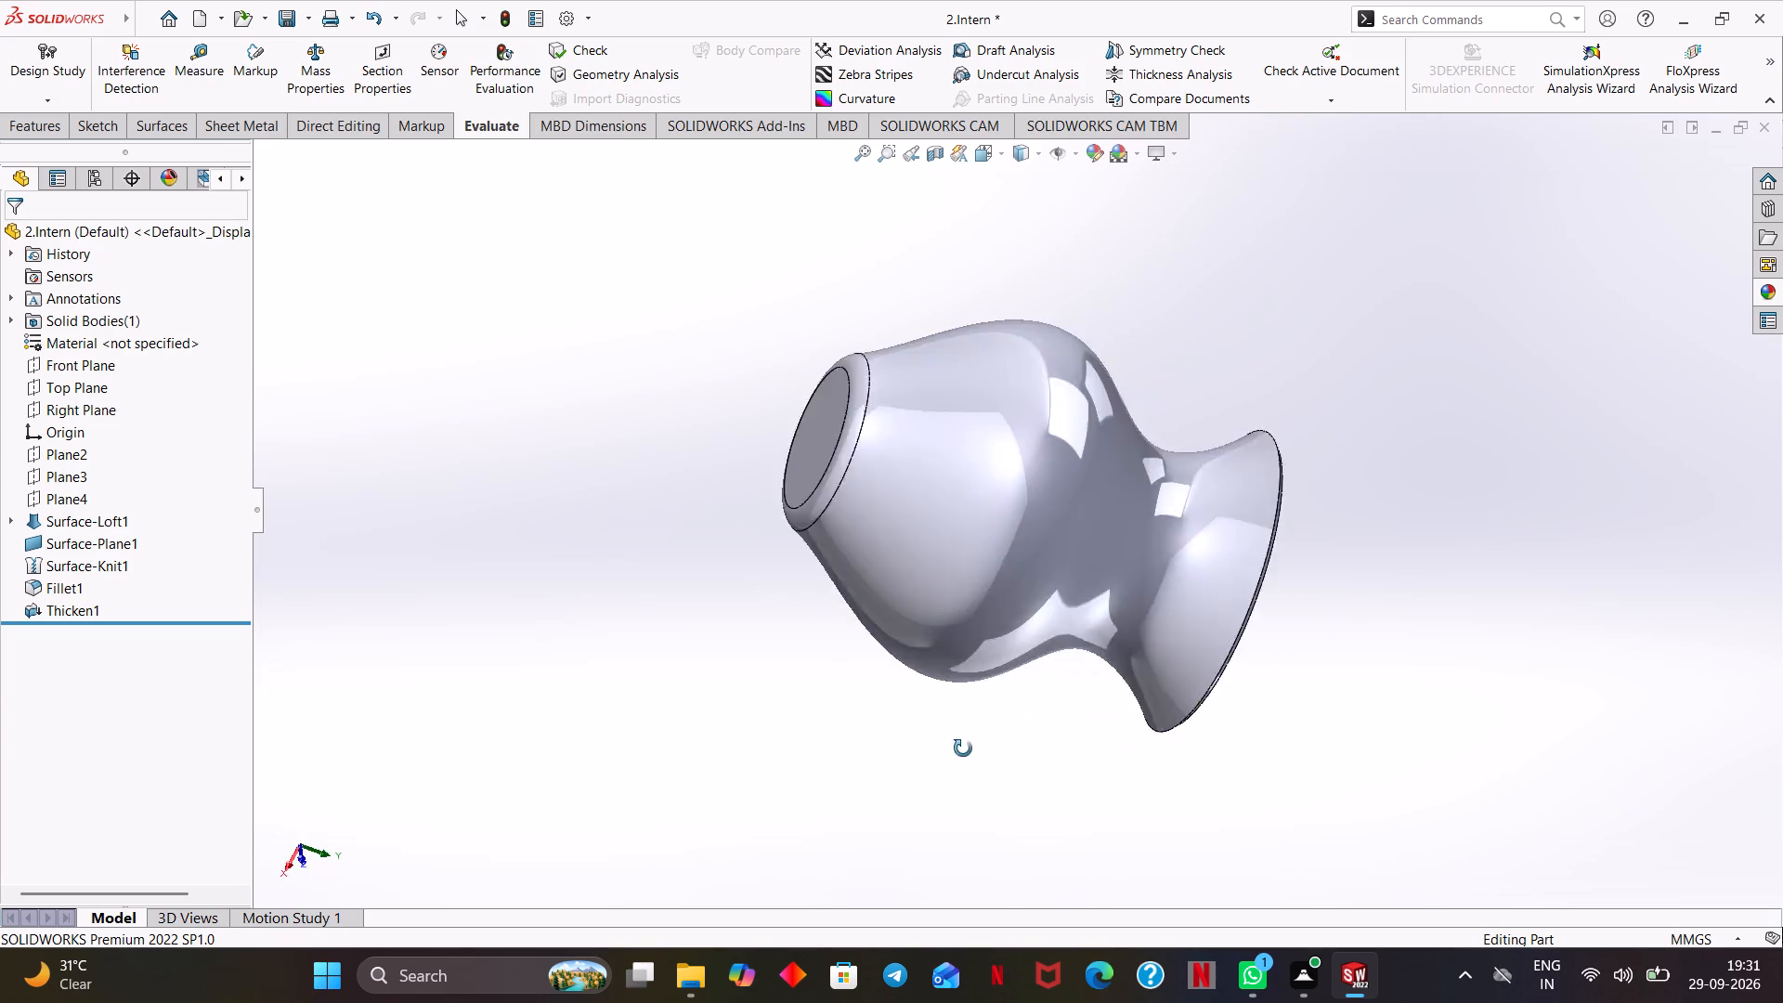
middle_click_drag(963, 749, 928, 701)
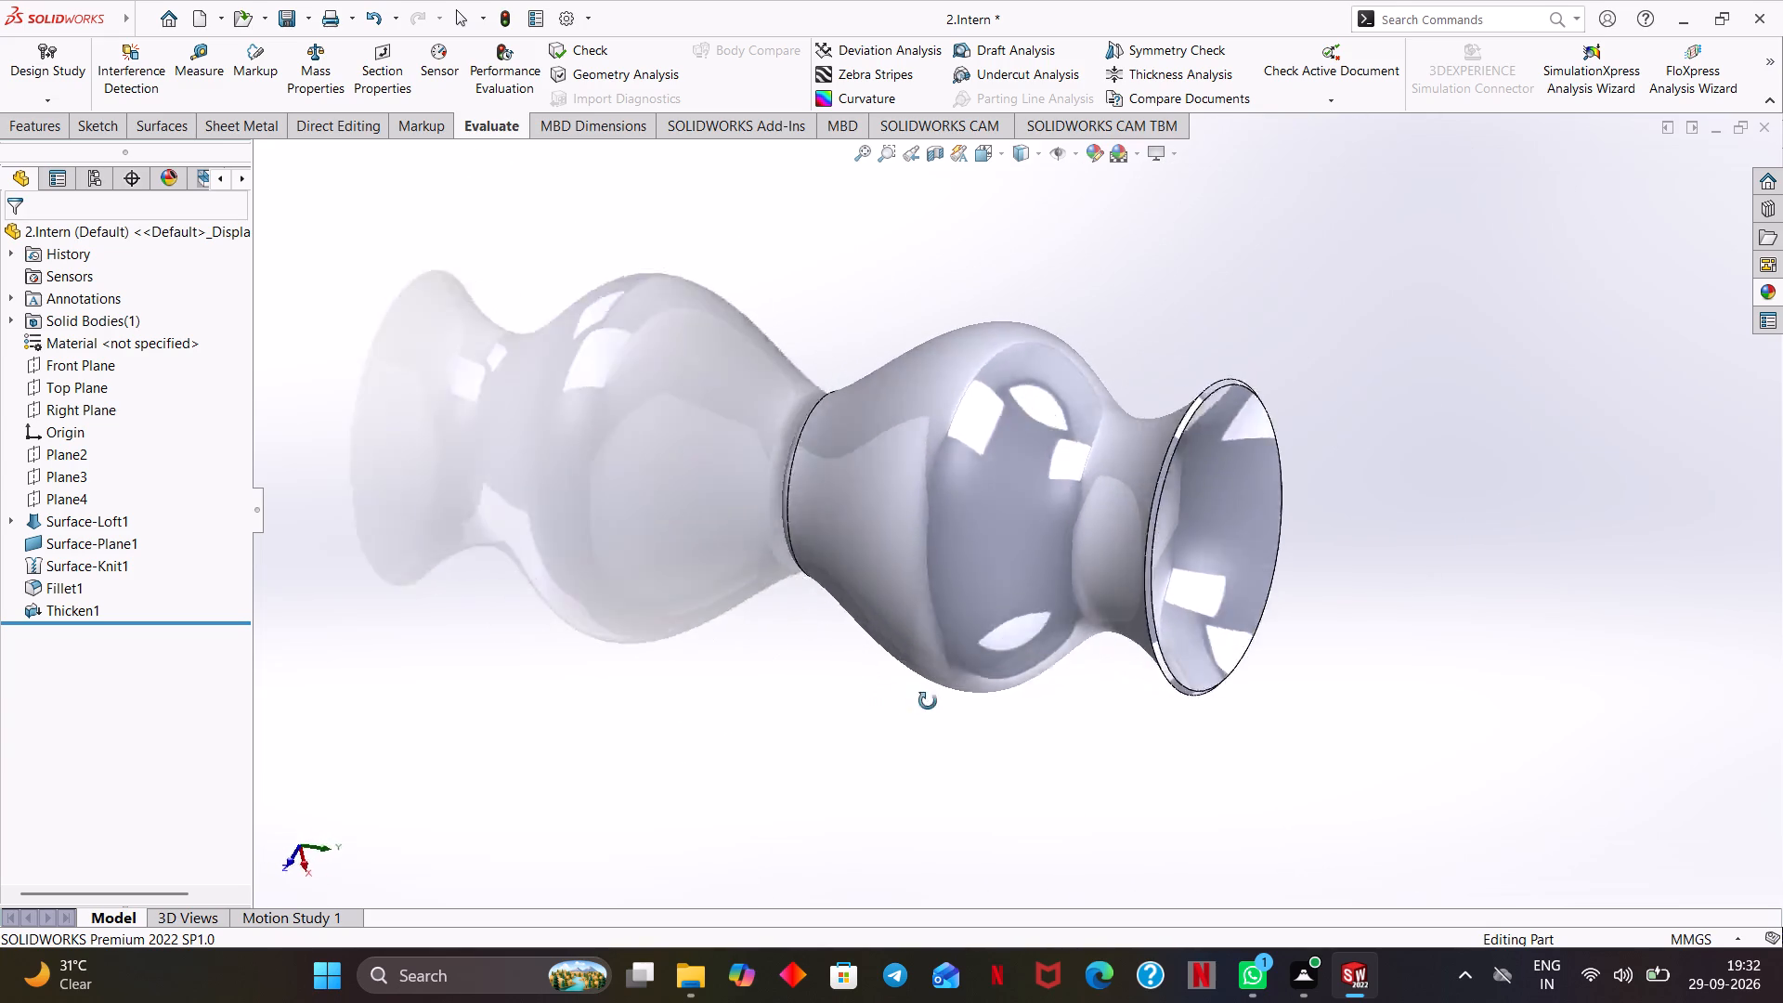
middle_click_drag(928, 701, 1361, 0)
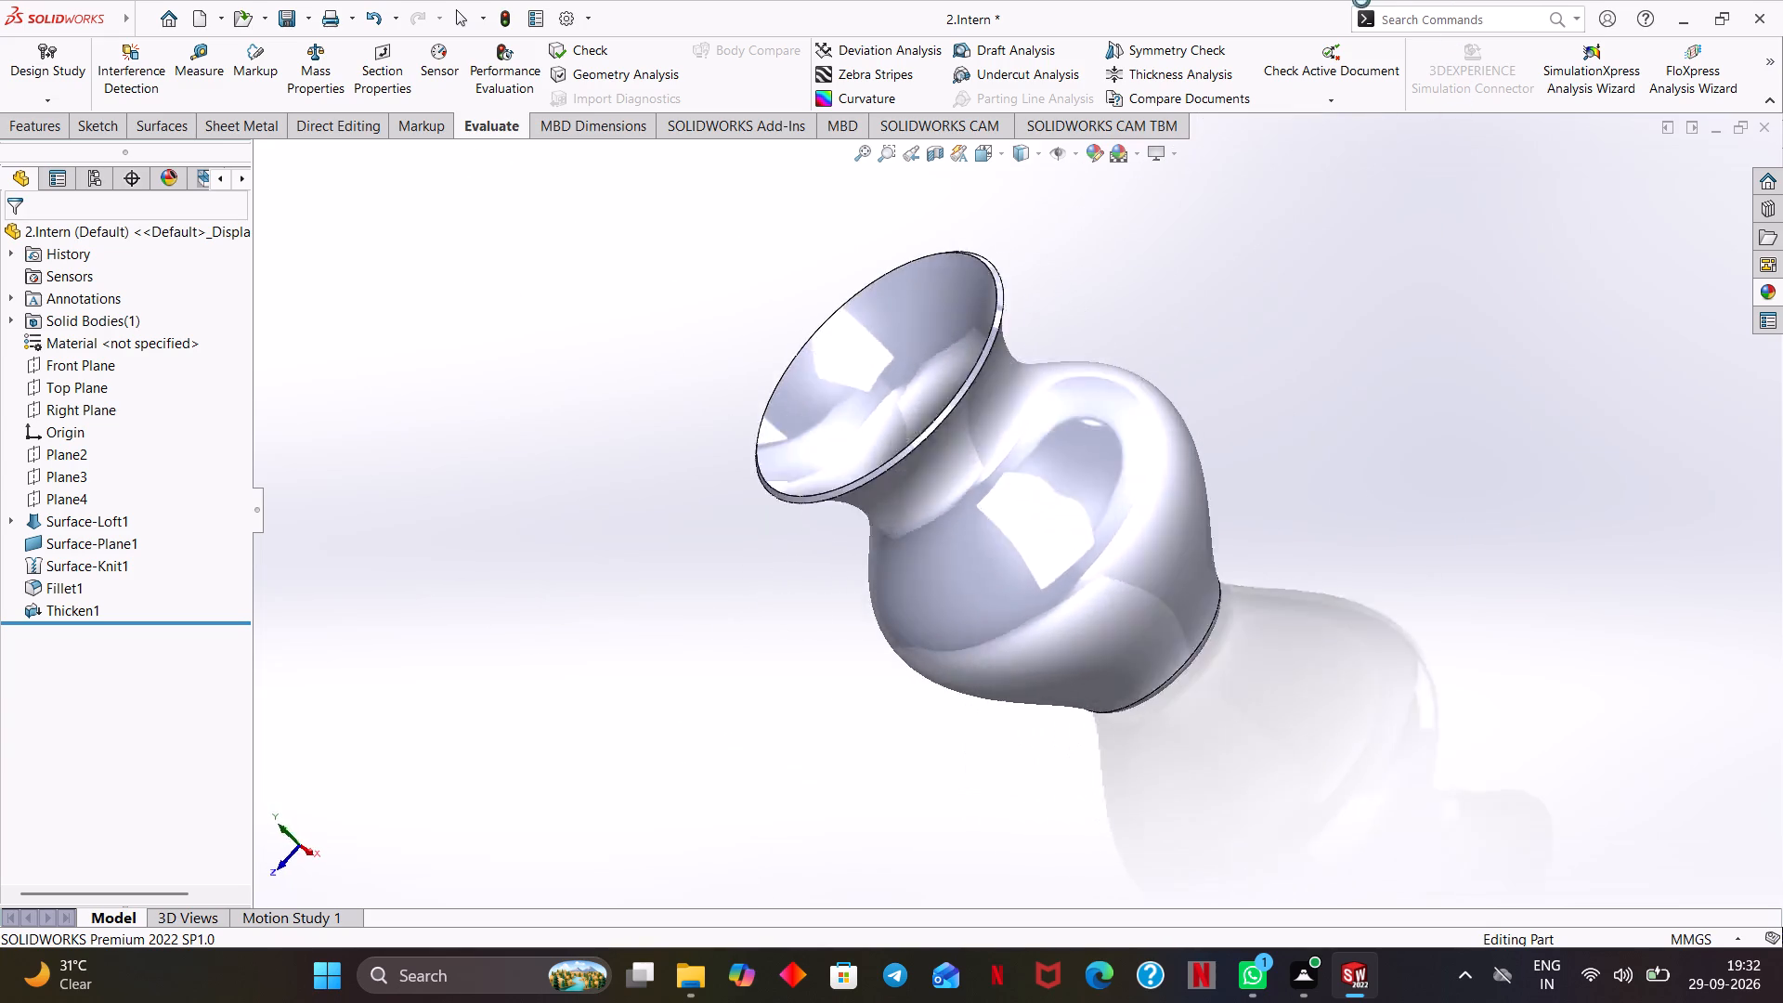
middle_click_drag(1361, 0, 641, 642)
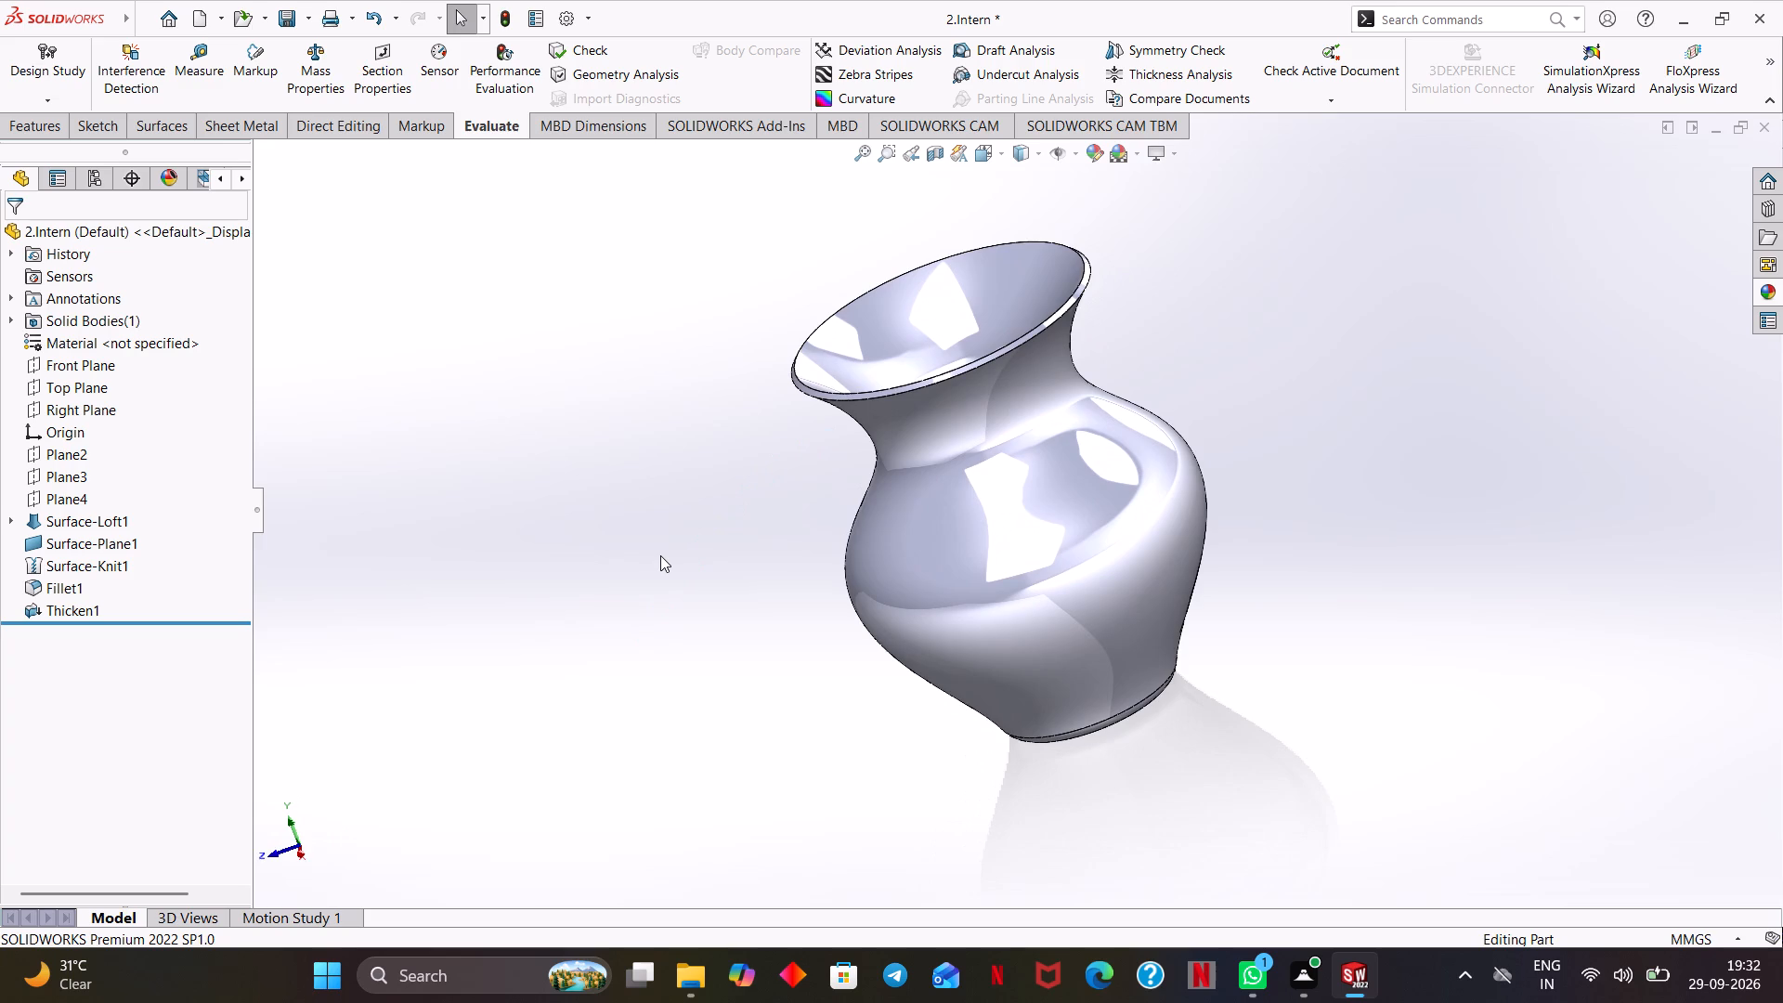
key("ctrl+7")
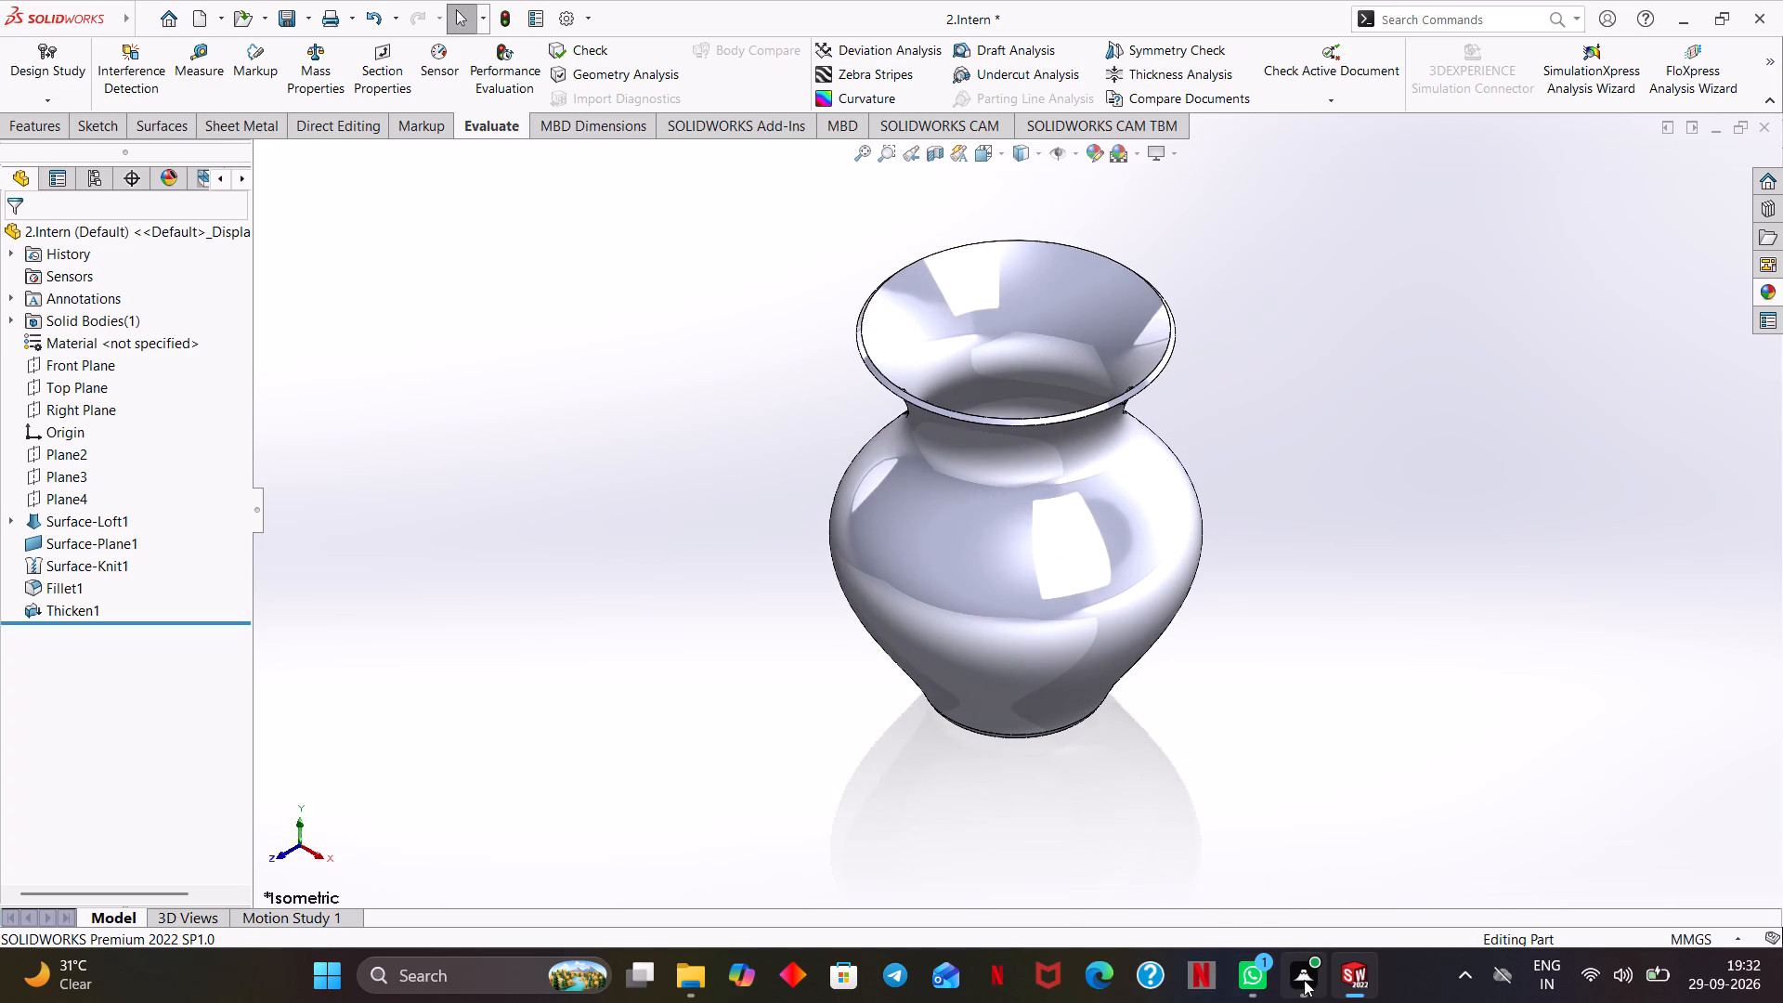